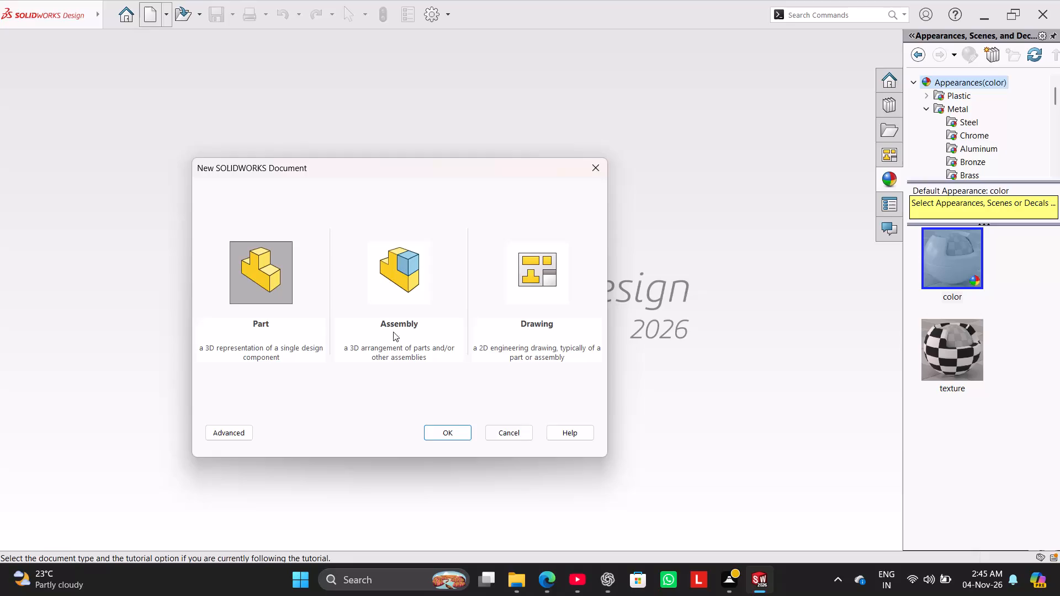
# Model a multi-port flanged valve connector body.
# Create a new part document for a single 3D design component.
pyautogui.click(457, 432)
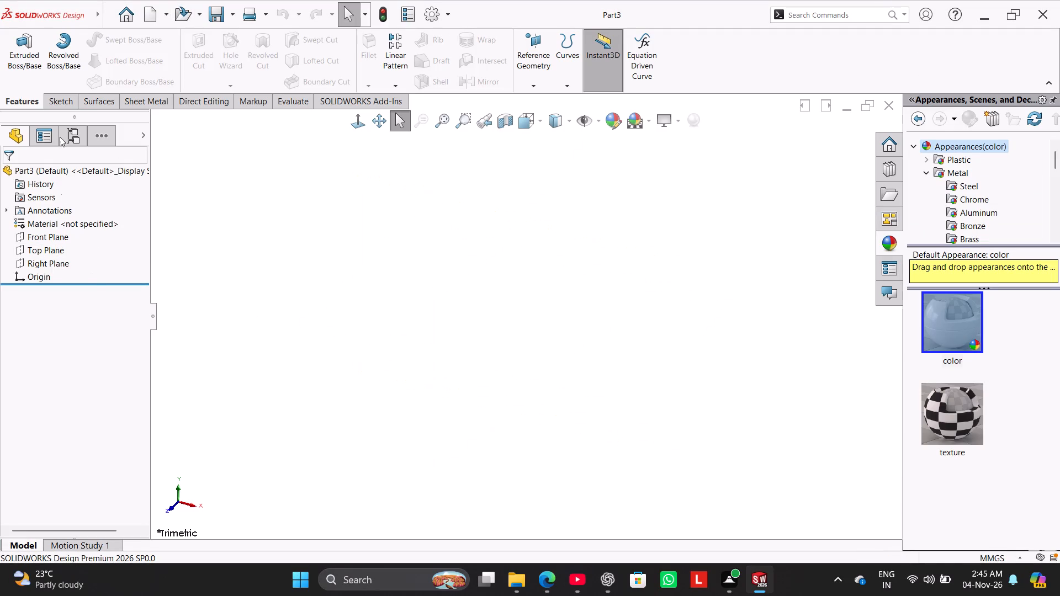
# Start a new sketch in the empty part, ready for choosing its sketch plane.
pyautogui.click(62, 103)
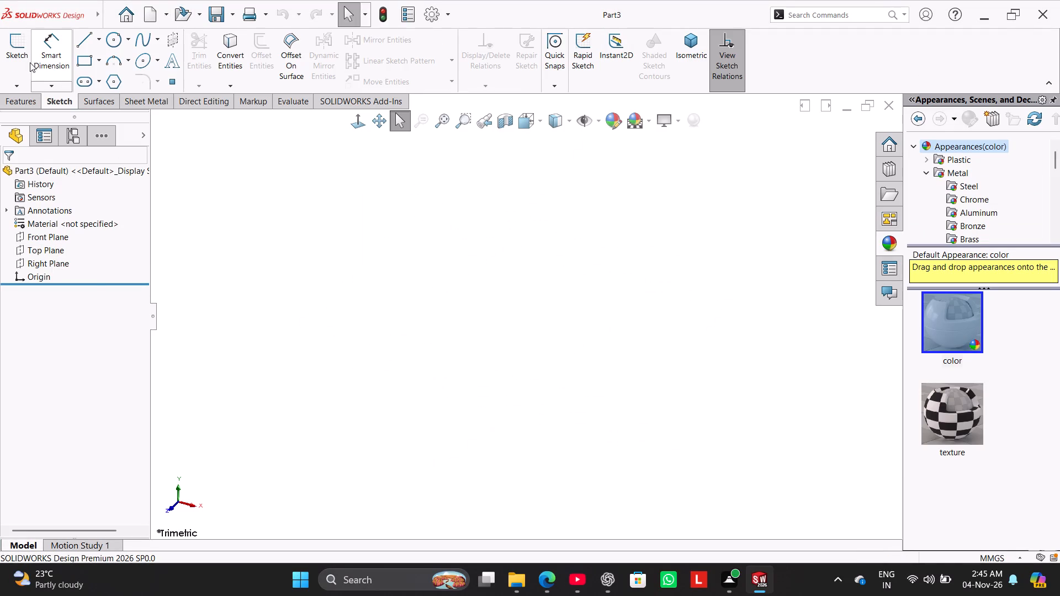
pyautogui.click(26, 59)
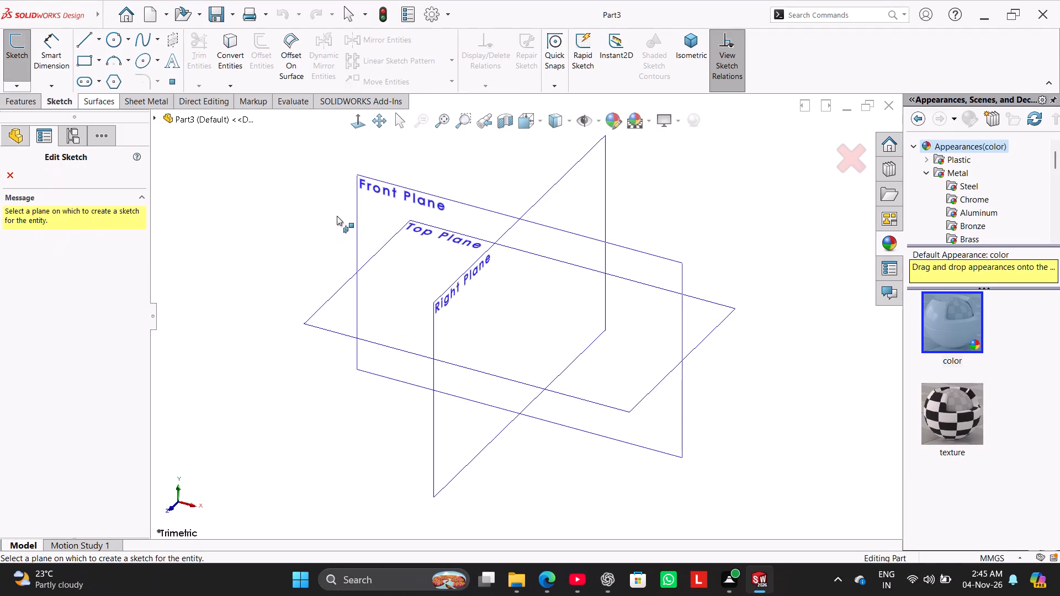
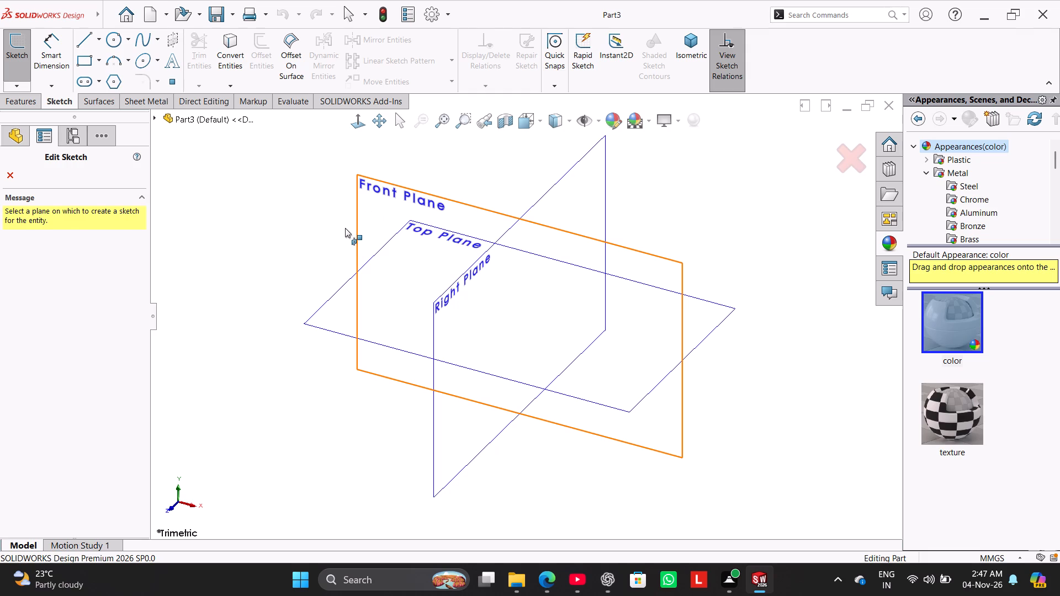
# Choose the Front Plane as the plane for the new sketch.
pyautogui.click(393, 203)
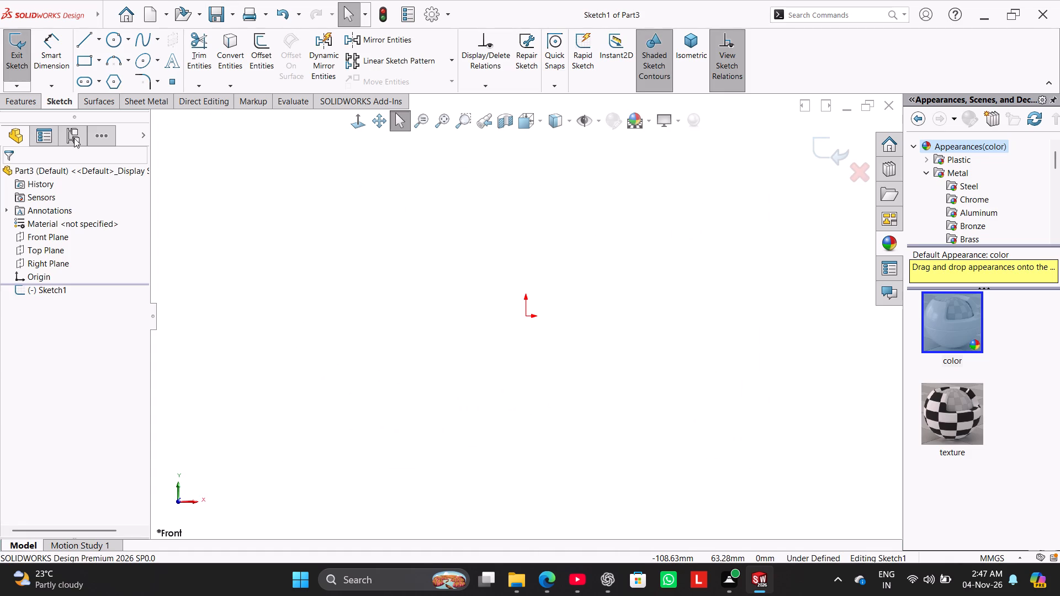
# Sketch a vertical construction centerline running upward from the origin.
pyautogui.click(97, 39)
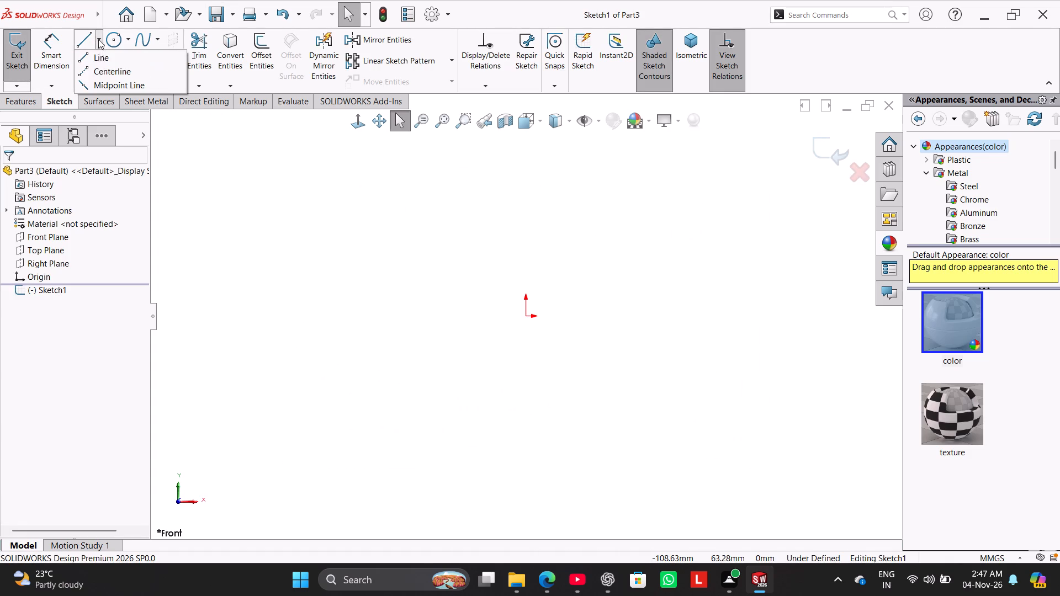
pyautogui.click(107, 70)
pyautogui.scroll(8, 515, 206)
pyautogui.scroll(-4, 528, 176)
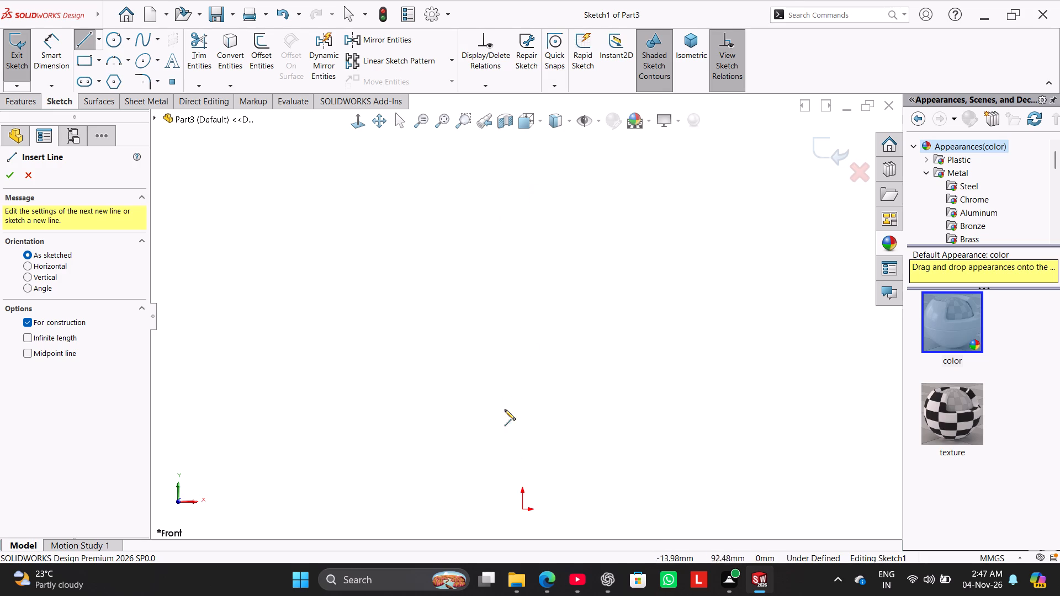
pyautogui.click(521, 510)
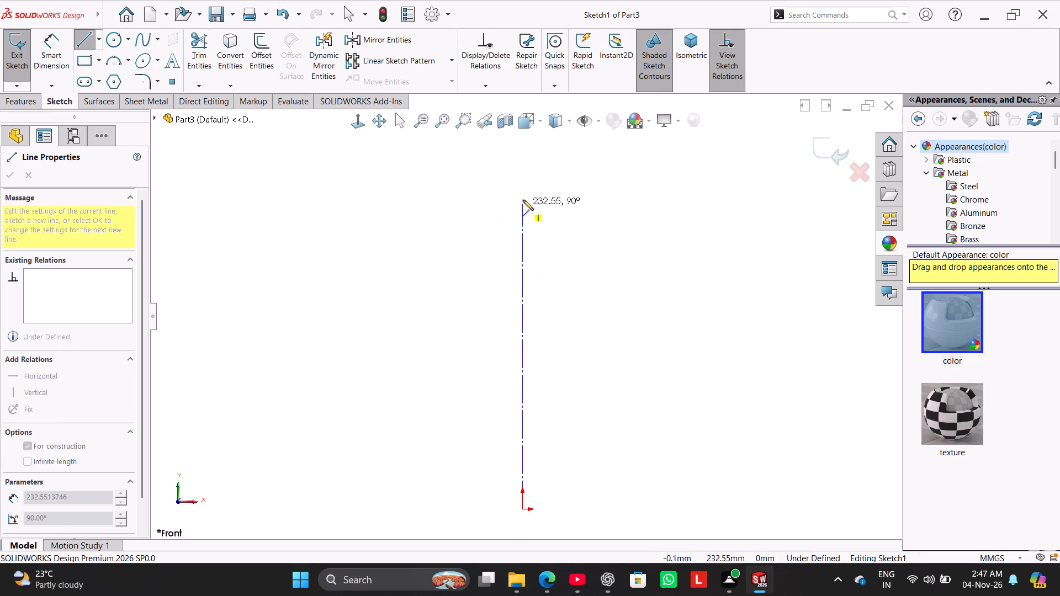
pyautogui.click(524, 157)
pyautogui.rightClick(559, 189)
pyautogui.click(586, 193)
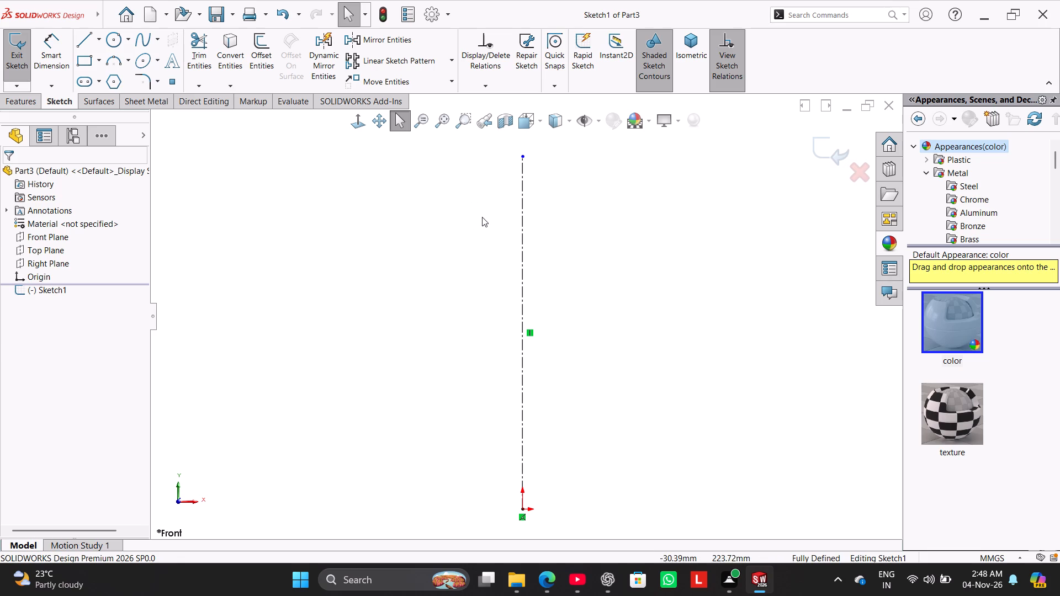
# Sketch the lower profile from the origin: horizontal base, short vertical edge, horizontal line about 65 mm back toward the centerline, and tall vertical line.
pyautogui.click(77, 42)
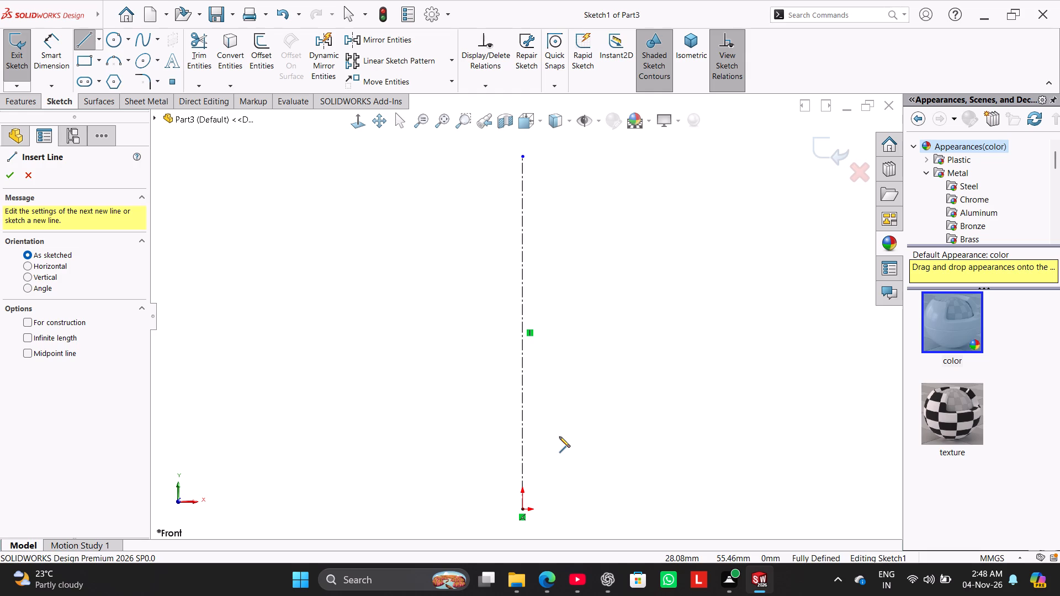
pyautogui.click(523, 510)
pyautogui.click(729, 507)
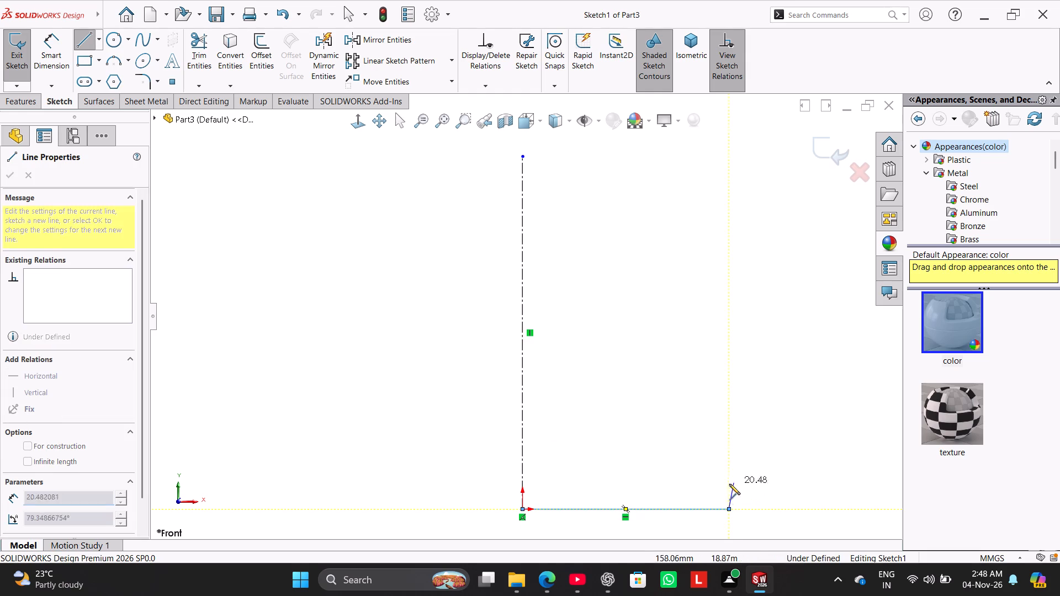
pyautogui.click(728, 467)
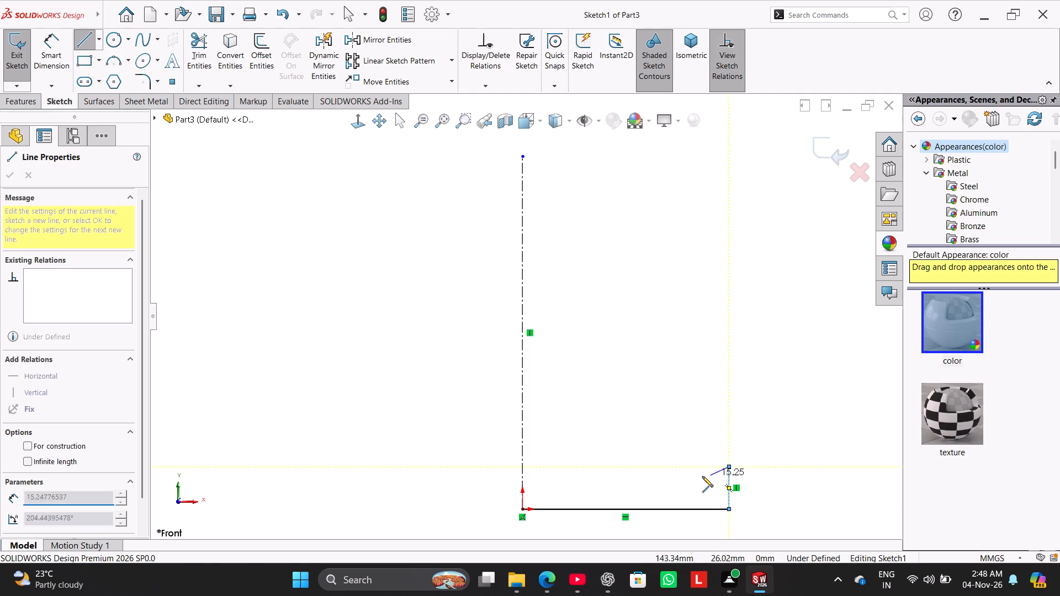
pyautogui.click(644, 467)
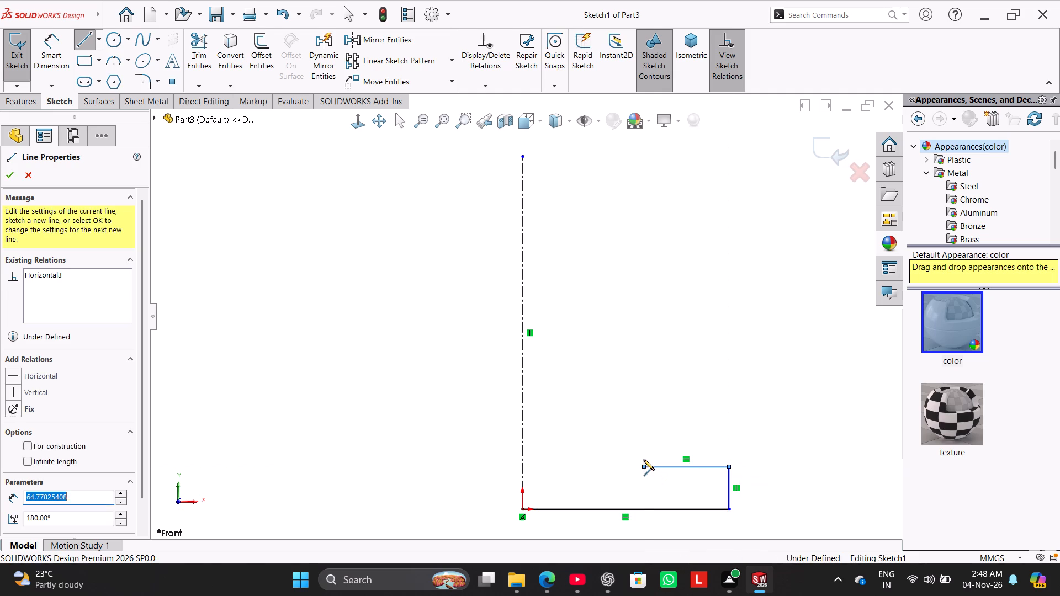
pyautogui.click(645, 407)
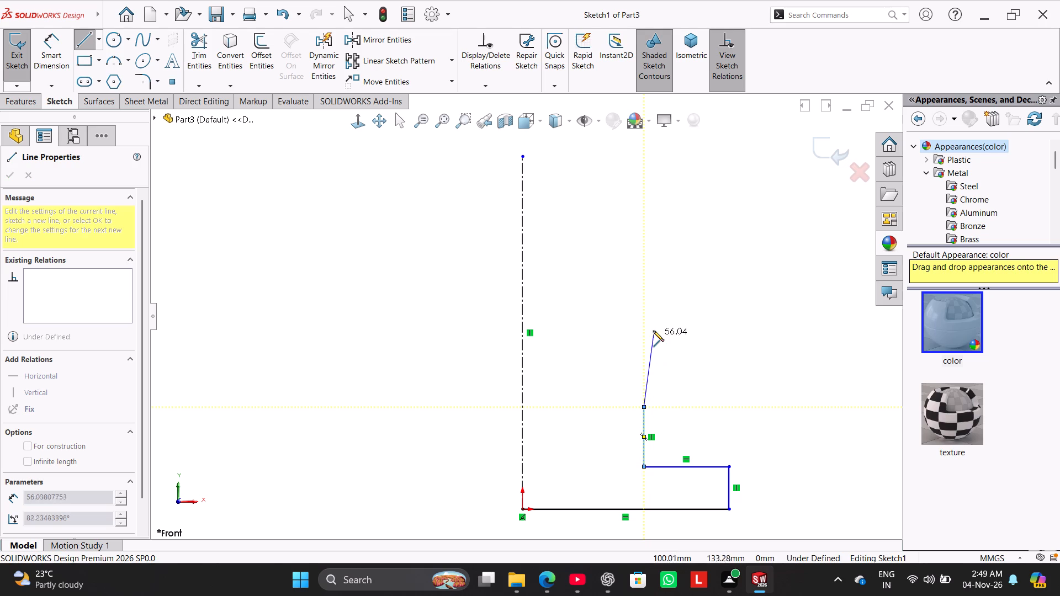
pyautogui.rightClick(662, 358)
pyautogui.click(675, 365)
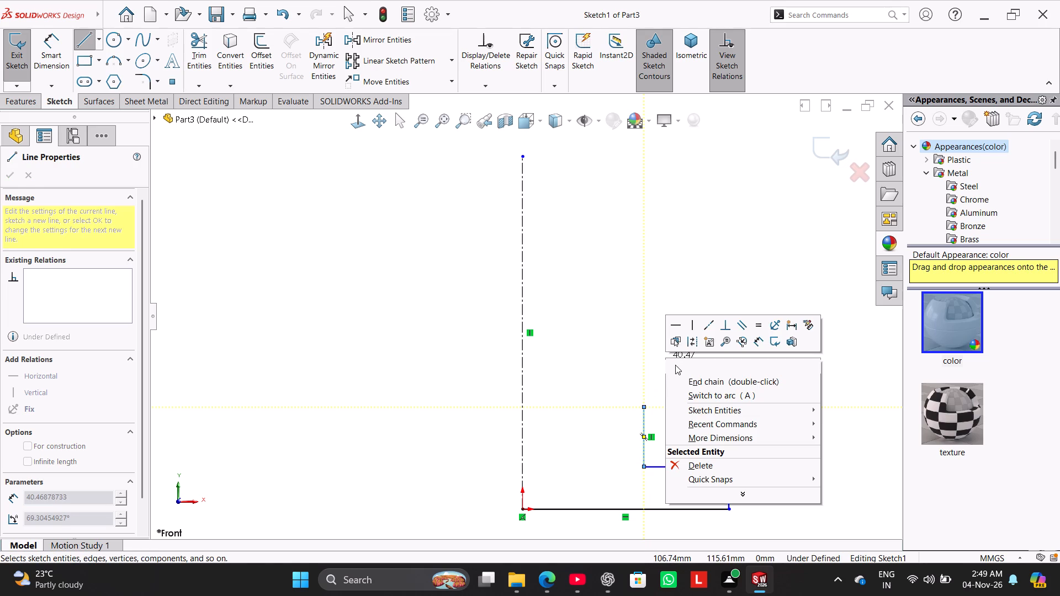
pyautogui.moveTo(645, 406); pyautogui.dragTo(648, 334)
# Continue the profile with a step about 17 mm inward, a vertical line up, and a horizontal top line ending on the centerline.
pyautogui.click(84, 44)
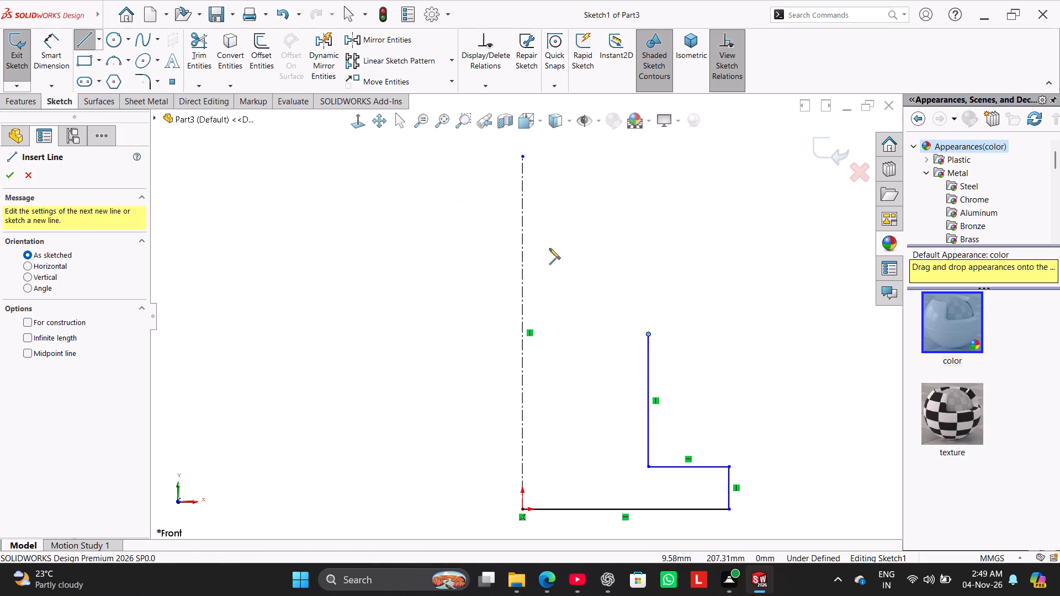
pyautogui.click(648, 335)
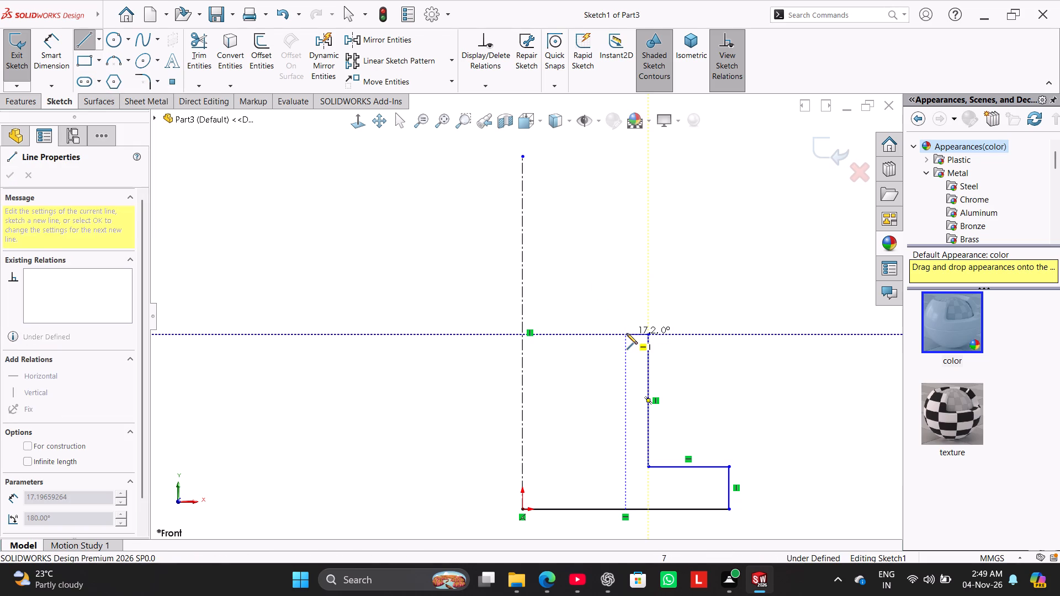
pyautogui.click(625, 334)
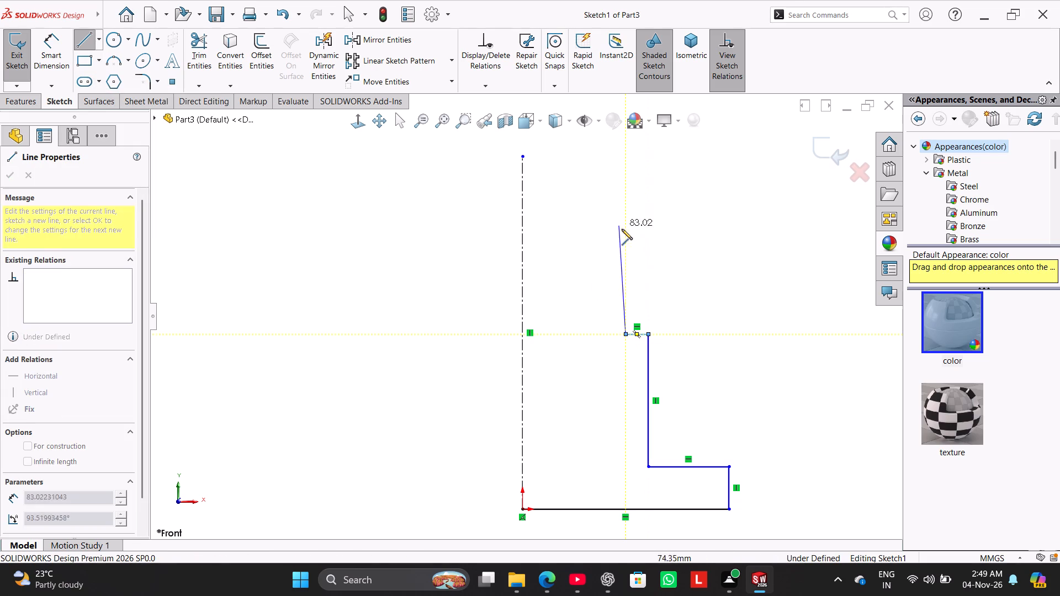
pyautogui.click(629, 249)
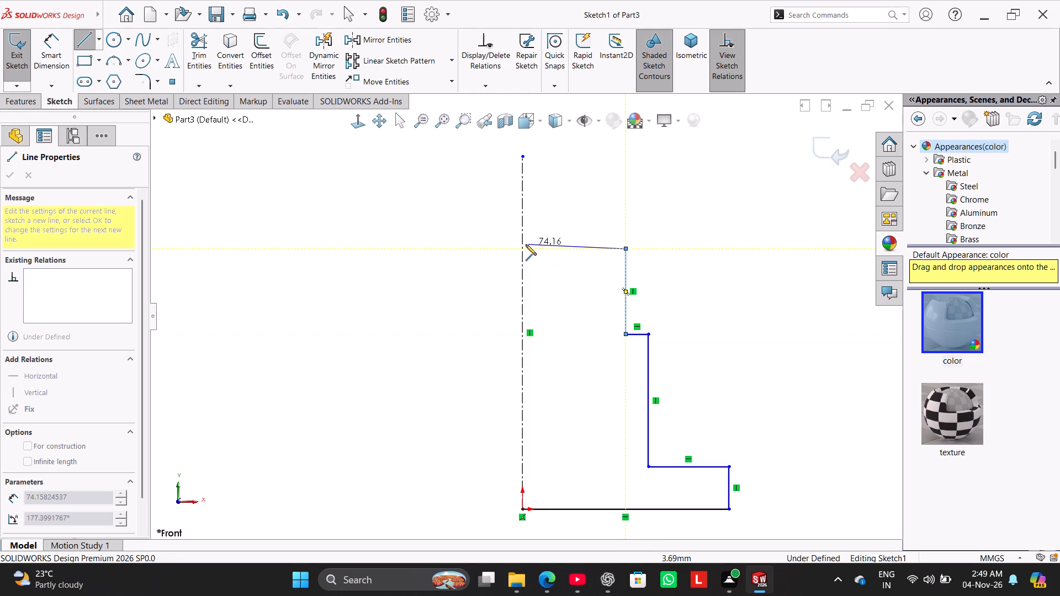
pyautogui.click(523, 246)
pyautogui.rightClick(560, 215)
pyautogui.click(577, 220)
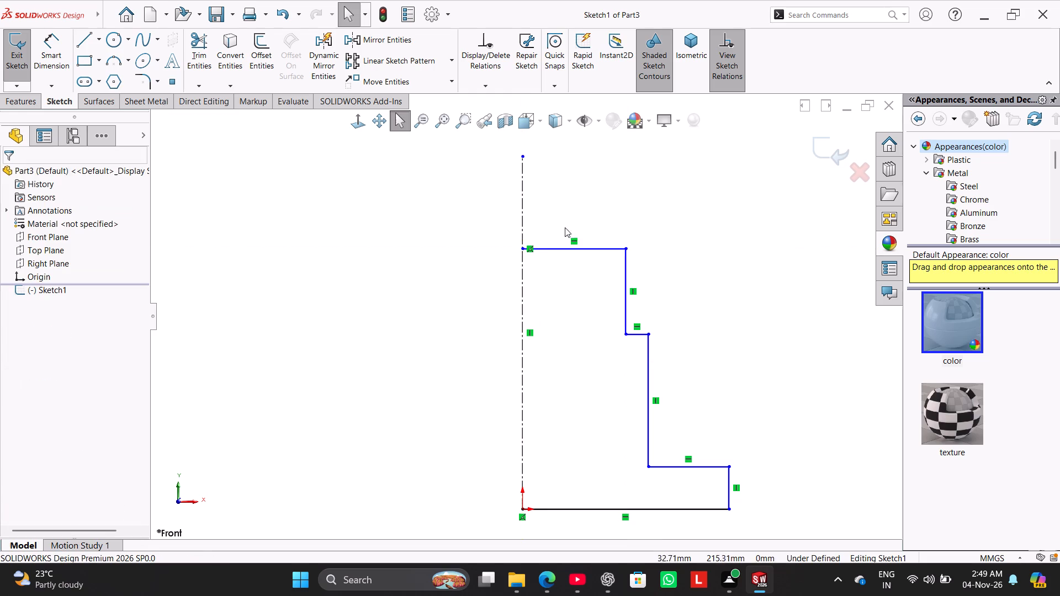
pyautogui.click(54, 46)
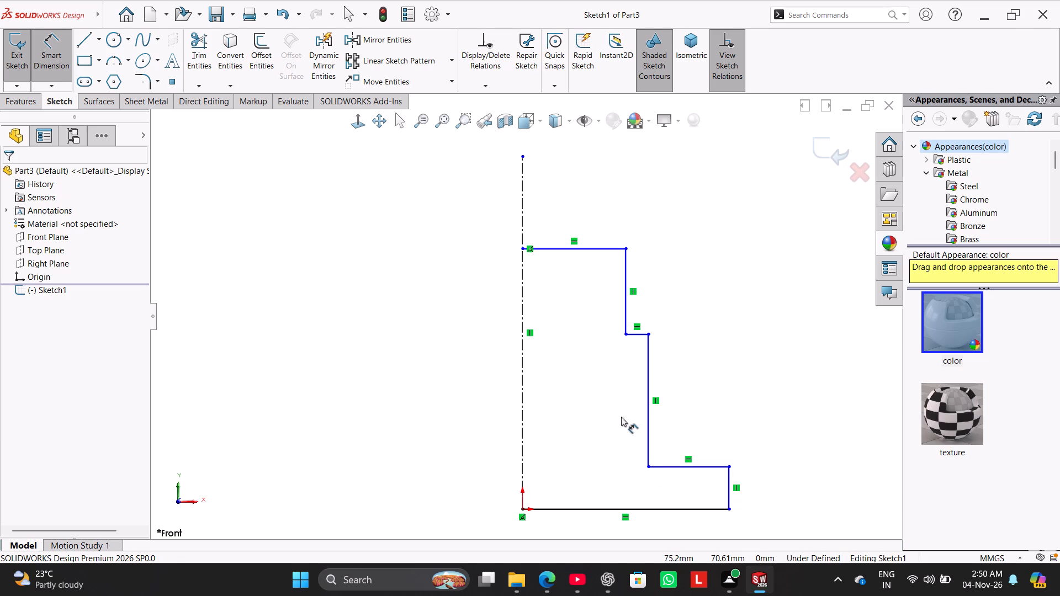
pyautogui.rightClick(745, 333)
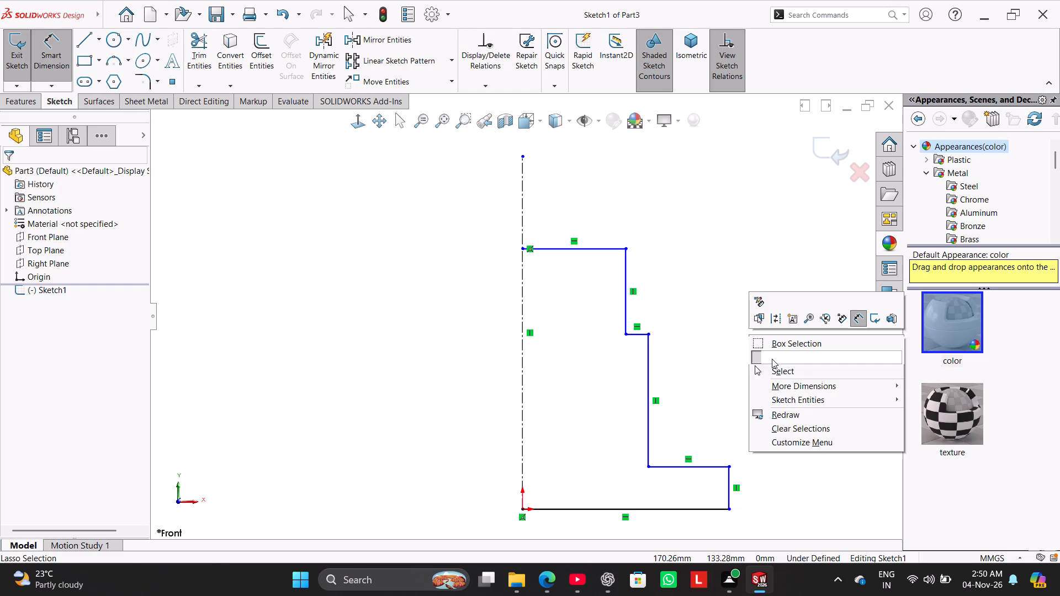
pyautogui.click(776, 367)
# Trim away the wide bottom flange, removing its top line, its short outer edge and the base line.
pyautogui.click(201, 47)
pyautogui.moveTo(701, 410); pyautogui.dragTo(707, 432)
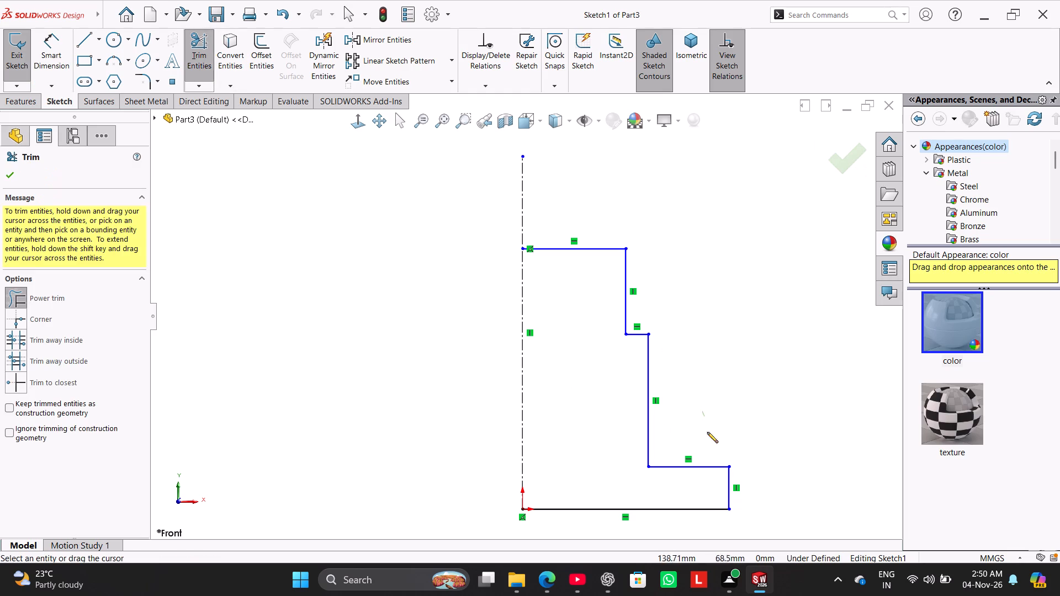
pyautogui.moveTo(707, 432); pyautogui.dragTo(715, 483)
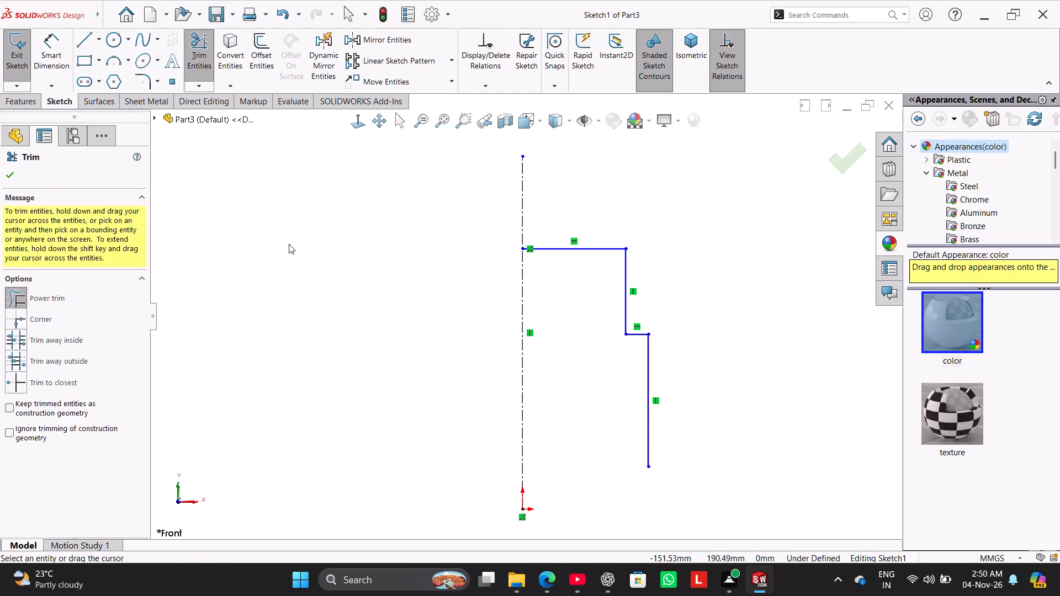
# Sketch a new base line from the origin to the lower end of the outer vertical line and make it horizontal.
pyautogui.click(84, 37)
pyautogui.click(77, 44)
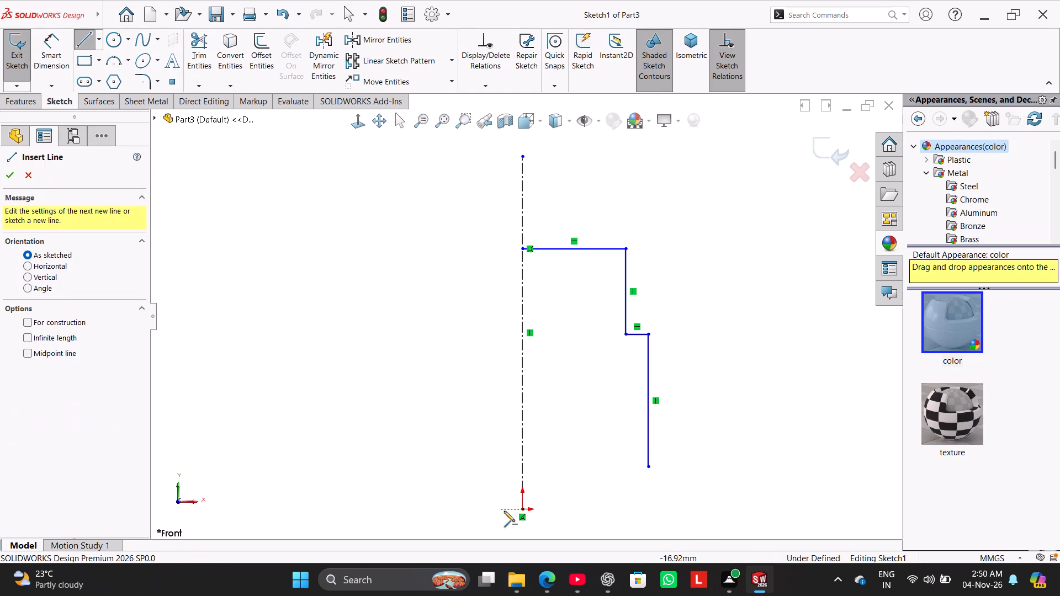
pyautogui.click(525, 510)
pyautogui.click(645, 467)
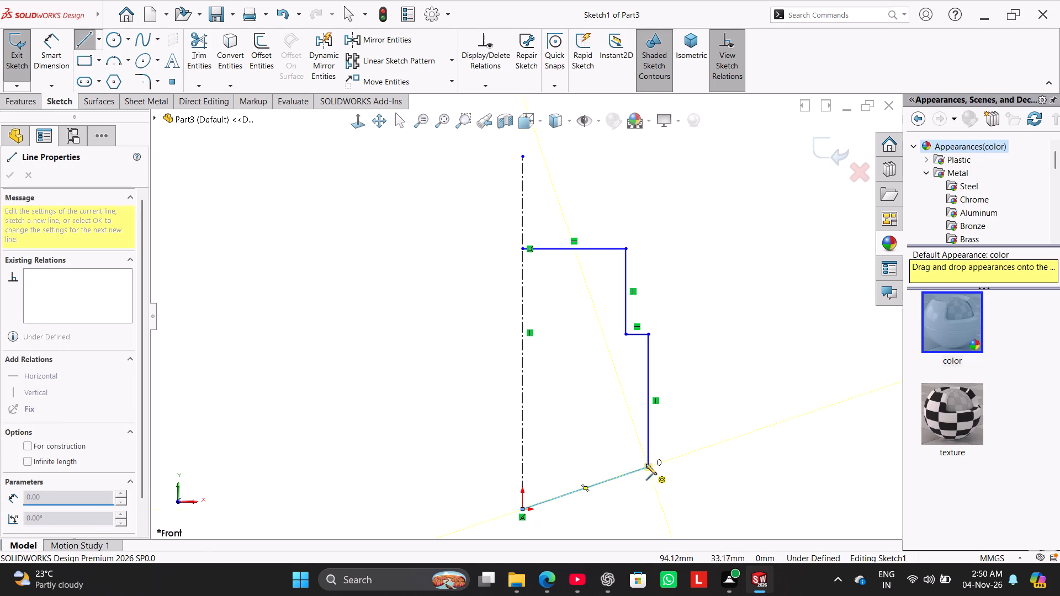
pyautogui.rightClick(607, 443)
pyautogui.click(623, 448)
pyautogui.rightClick(611, 480)
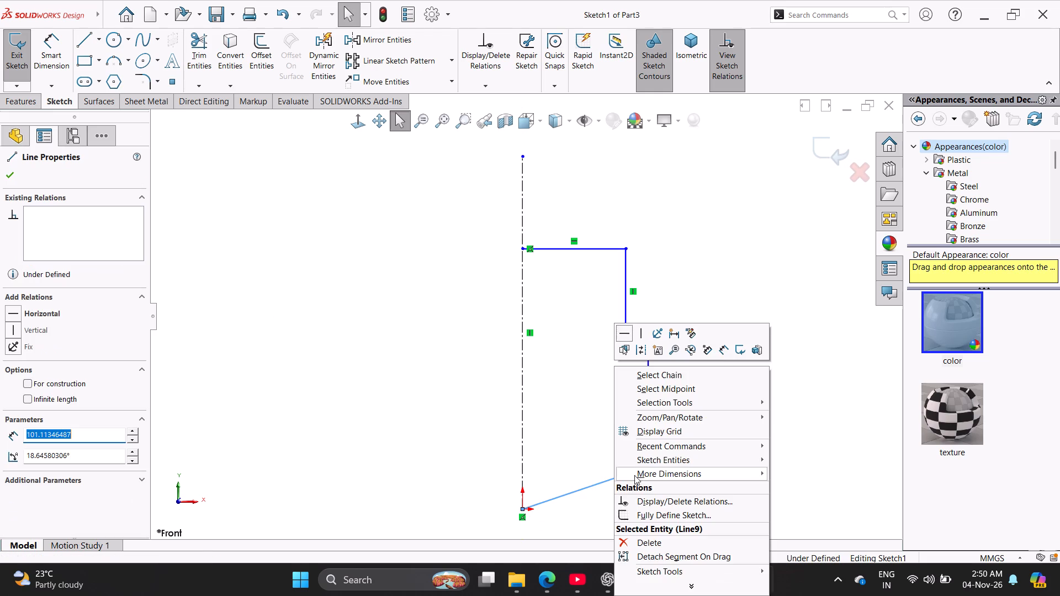
pyautogui.click(621, 337)
pyautogui.click(714, 368)
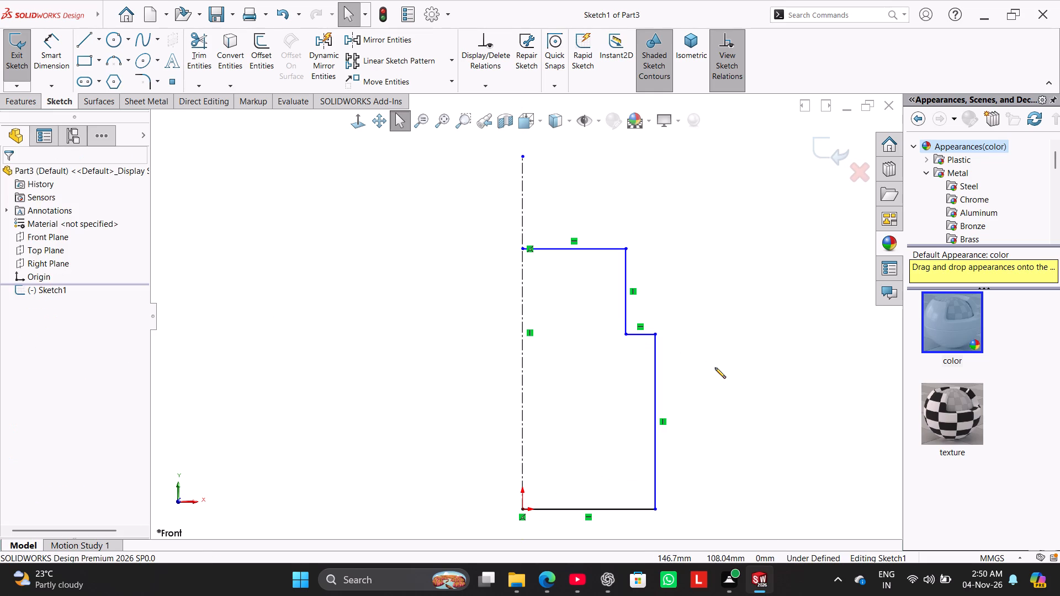
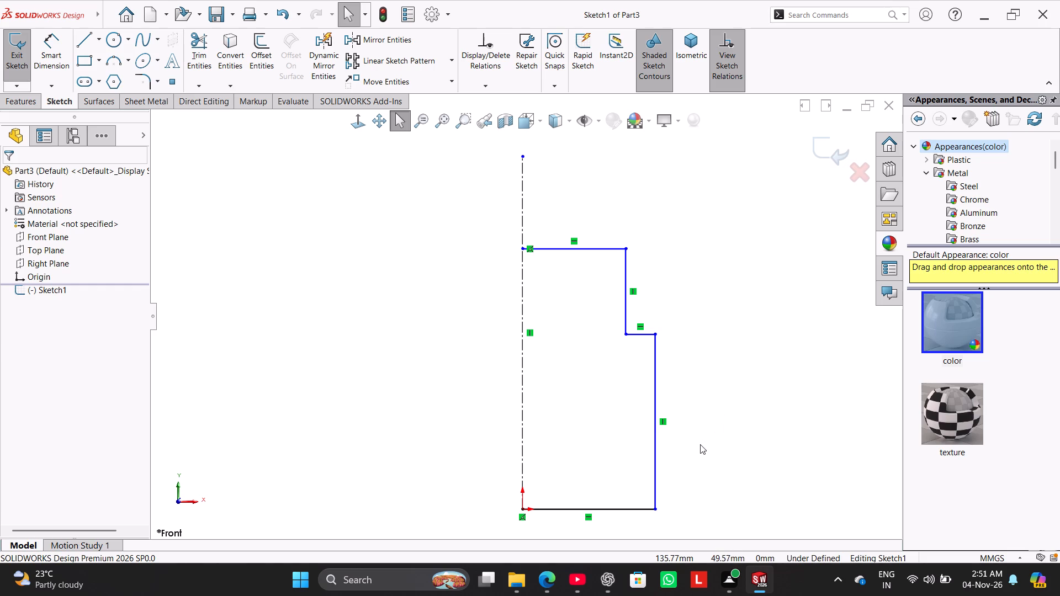
# Dimension the outer vertical line across the centerline as a doubled distance of 44 mm, placed below the base.
pyautogui.click(53, 57)
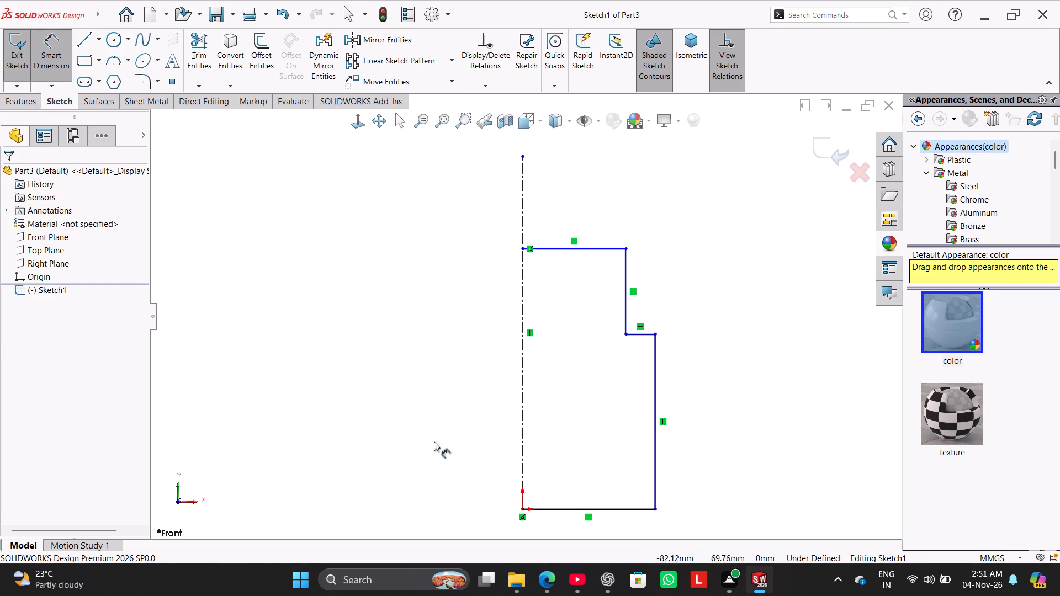
pyautogui.scroll(2, 559, 523)
pyautogui.scroll(-2, 597, 494)
pyautogui.click(614, 396)
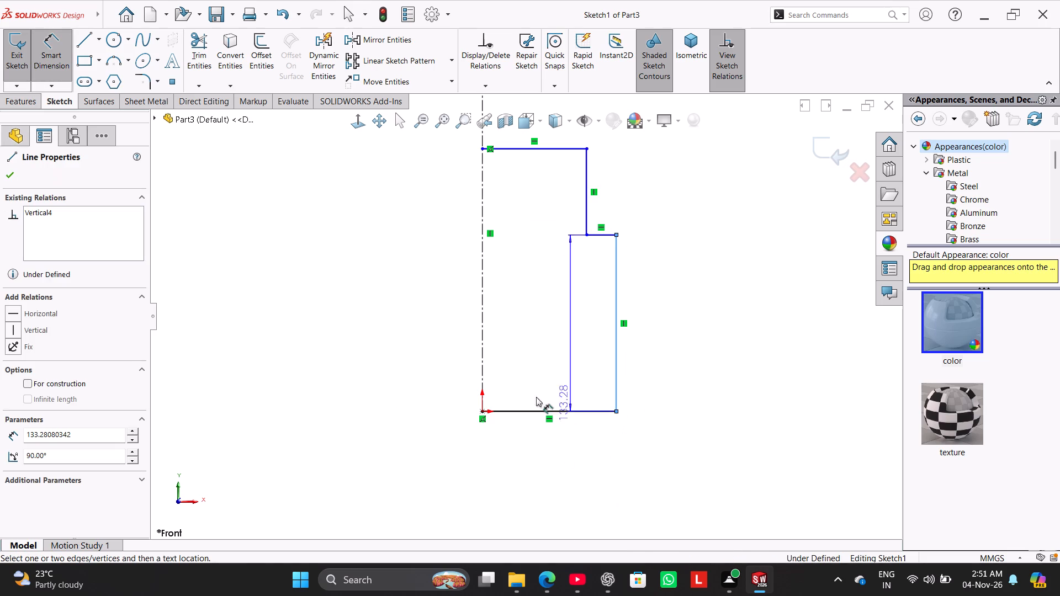
pyautogui.click(483, 354)
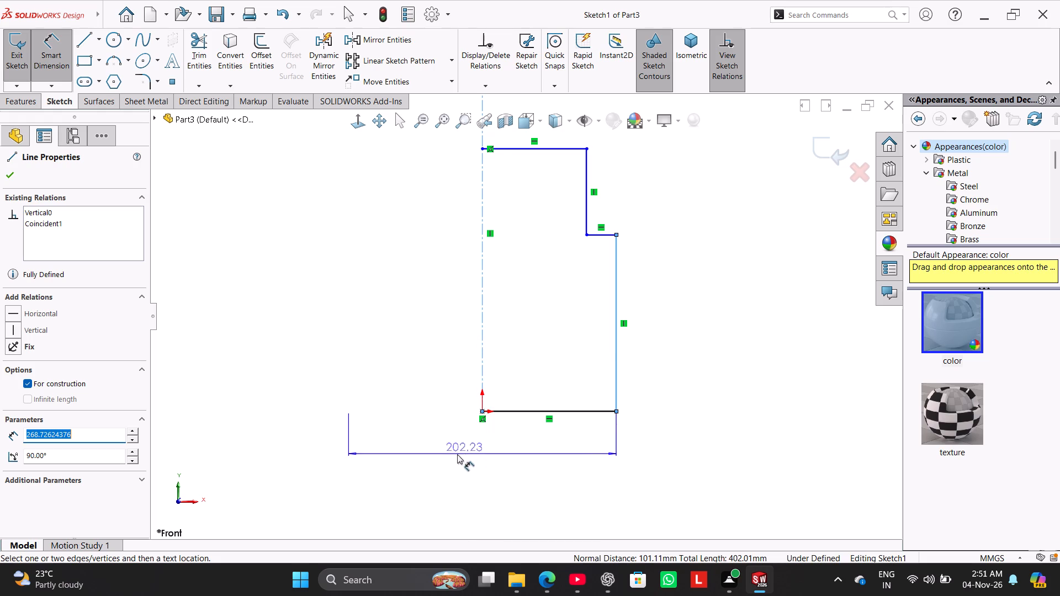
pyautogui.click(475, 465)
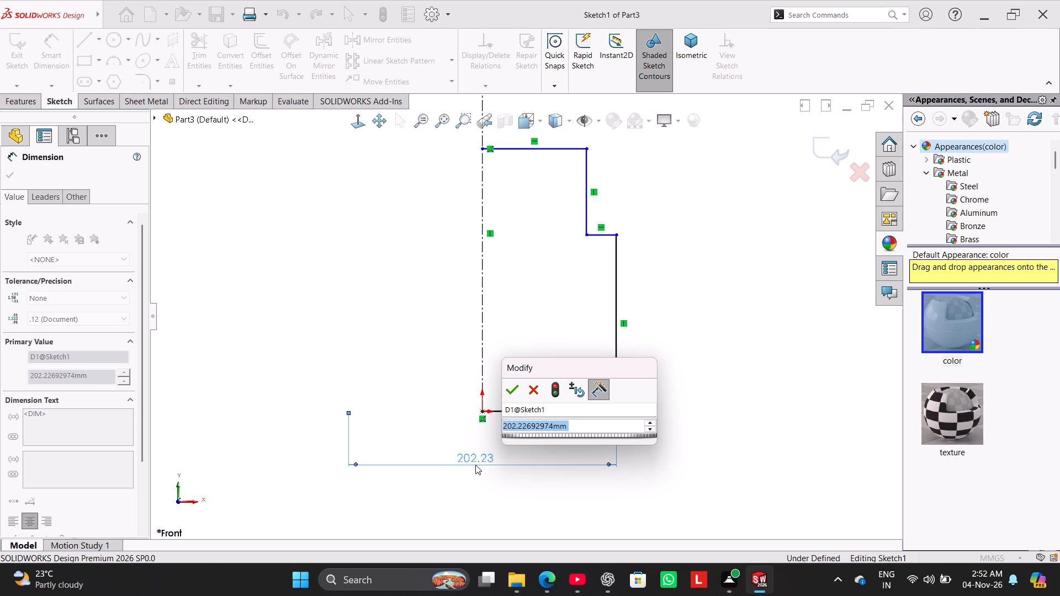
pyautogui.write('30+14')
pyautogui.press('Return')
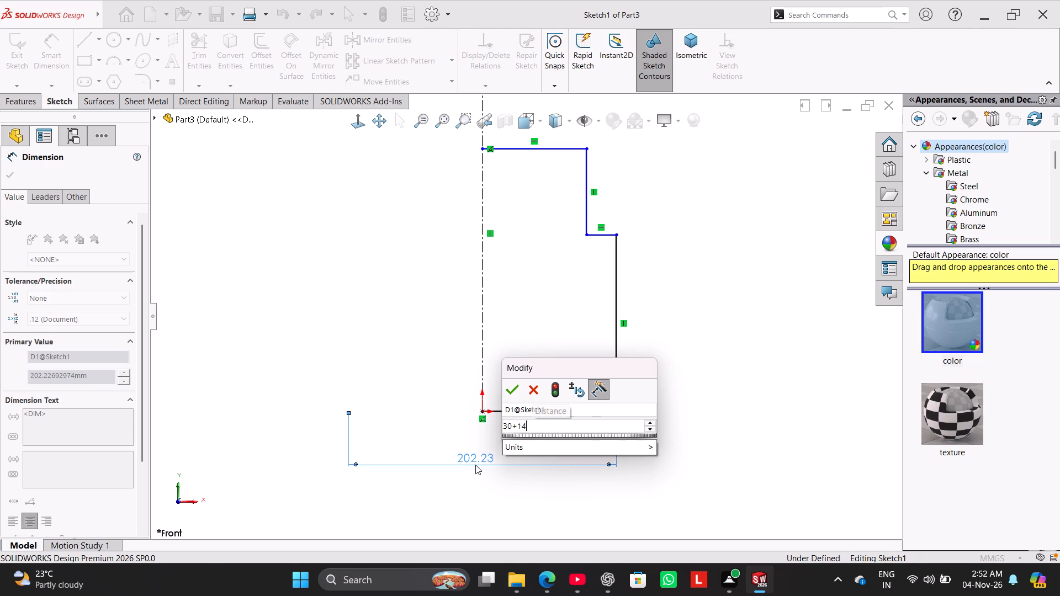
pyautogui.rightClick(361, 310)
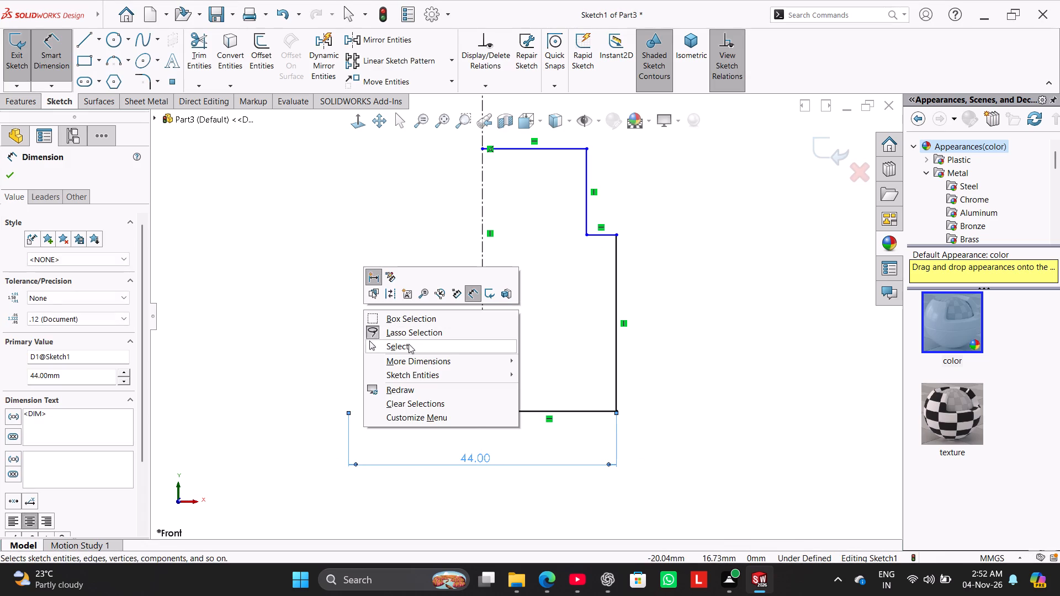
pyautogui.click(409, 344)
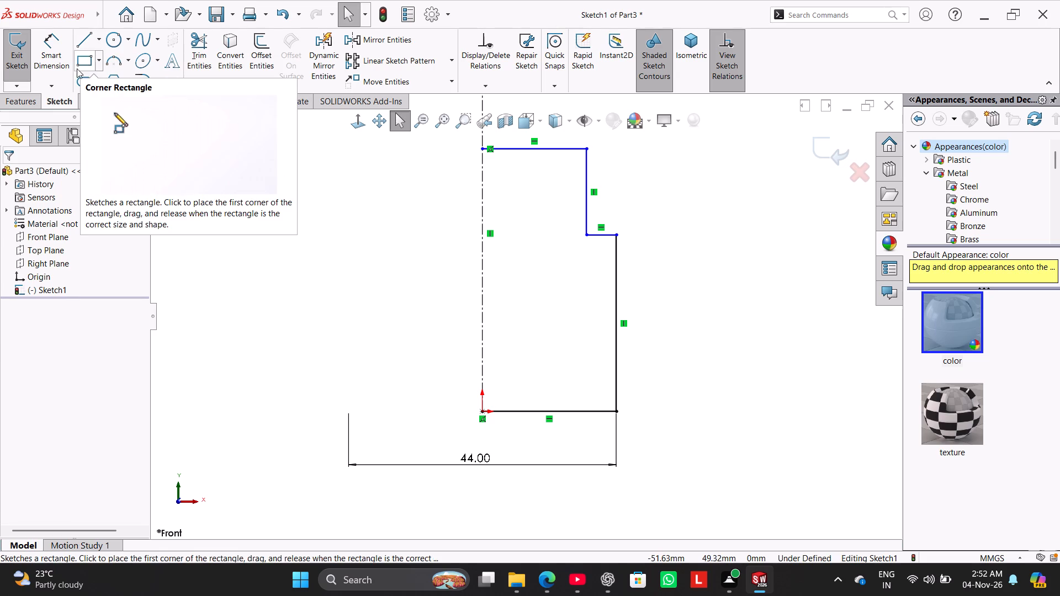
# Dimension the height between the top line and the step's horizontal line as 25 mm.
pyautogui.click(61, 54)
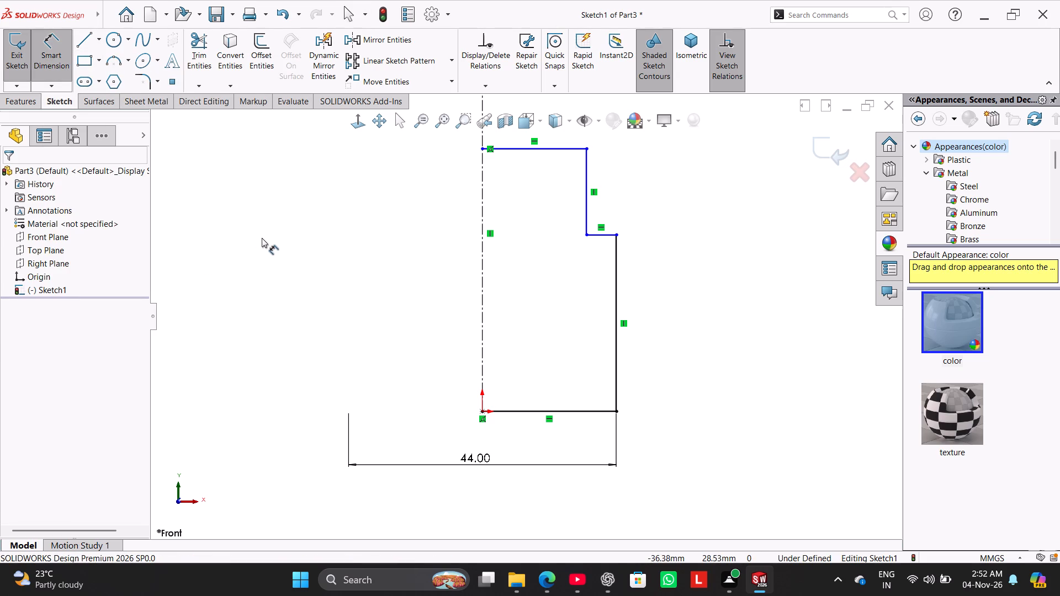
pyautogui.click(574, 150)
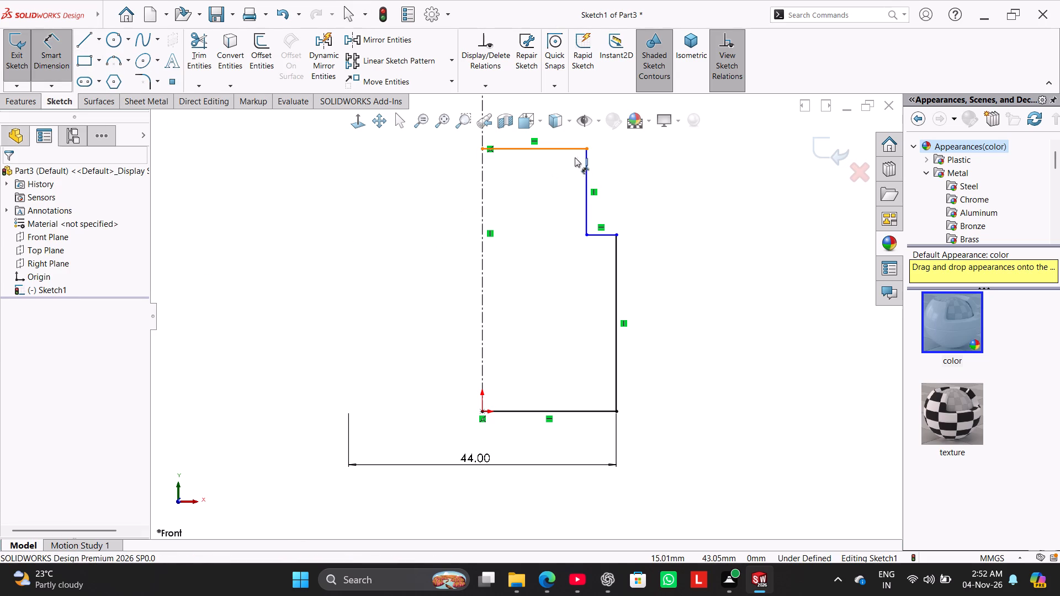
pyautogui.click(606, 234)
pyautogui.click(613, 203)
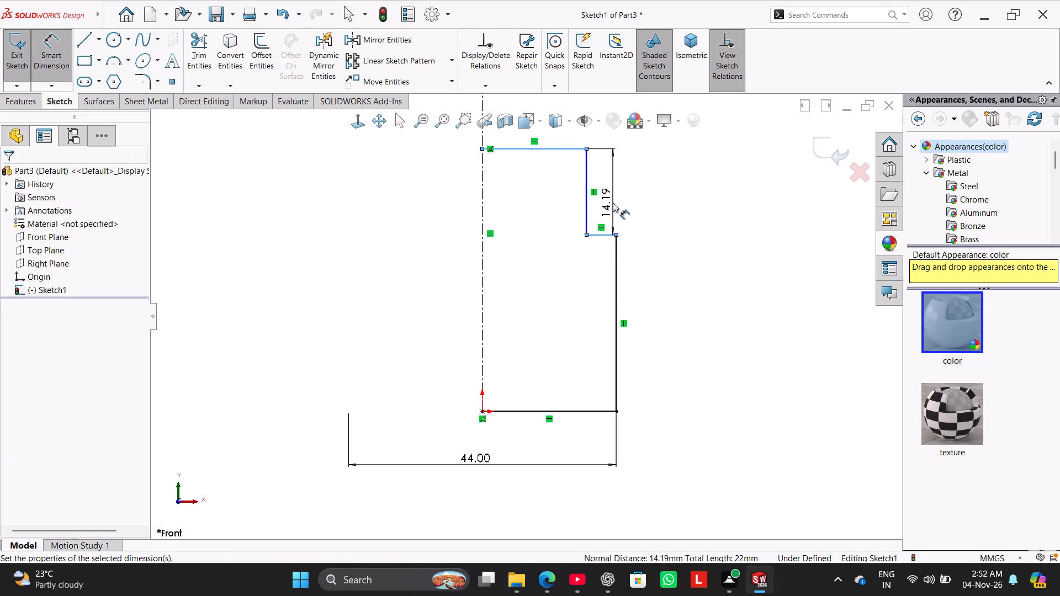
pyautogui.write('25')
pyautogui.press('Return')
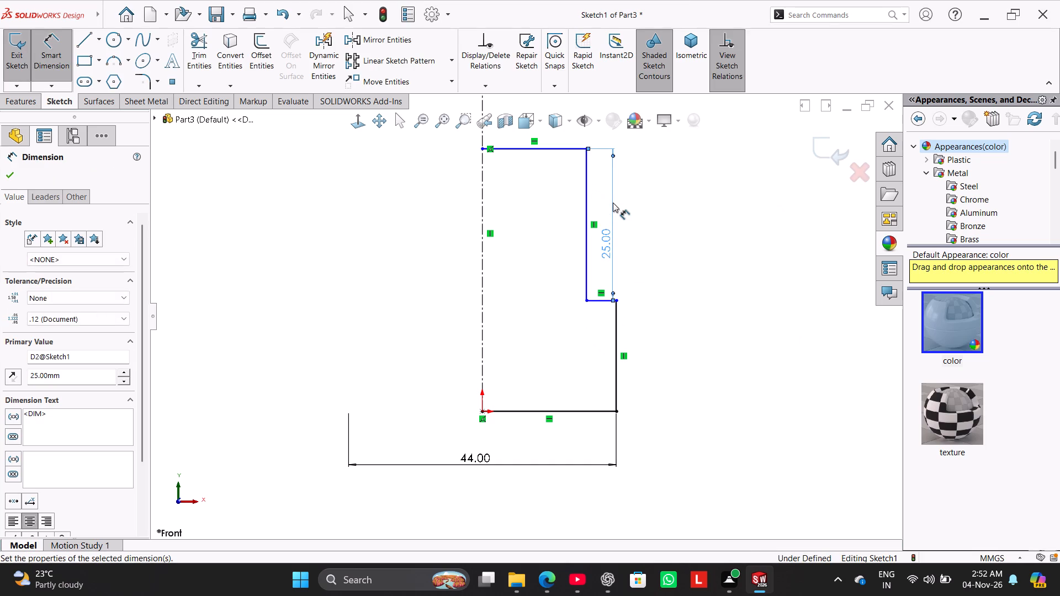
pyautogui.click(648, 250)
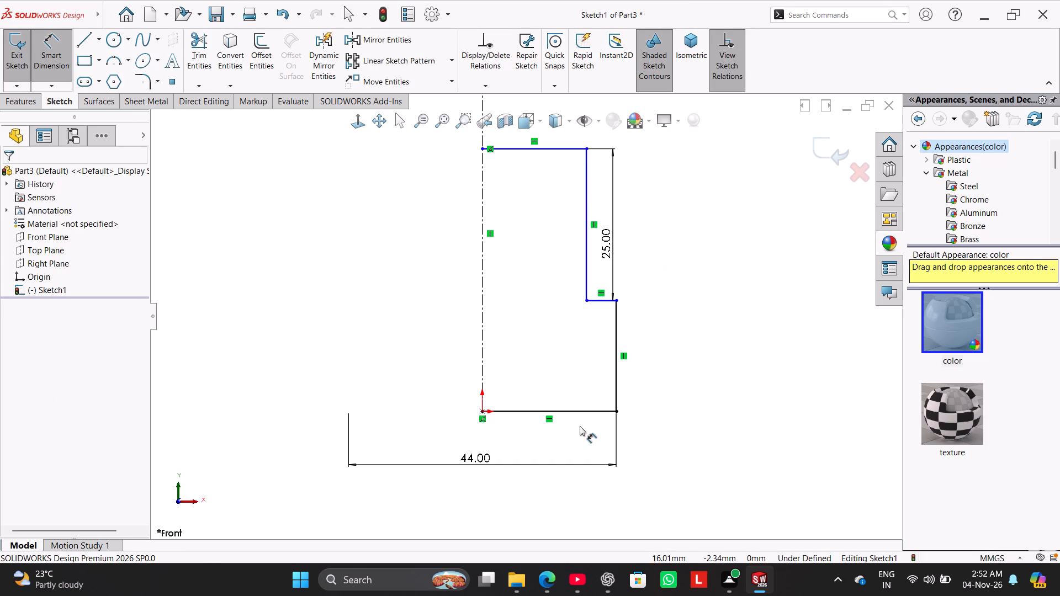
# Dimension the overall height from the base line to the top line as 115 mm.
pyautogui.click(579, 412)
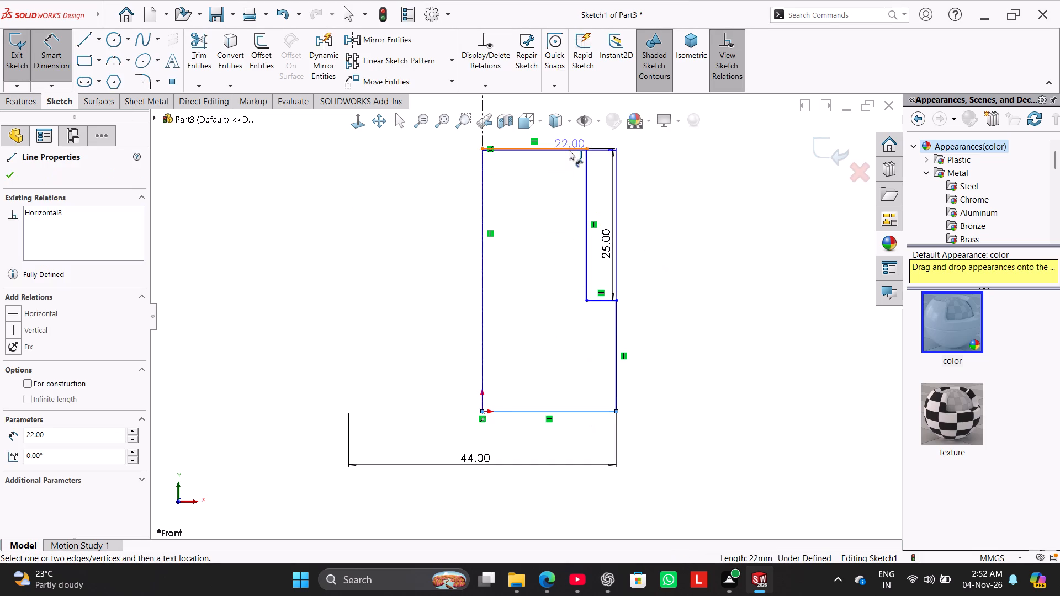
pyautogui.click(568, 149)
pyautogui.click(681, 234)
pyautogui.write('115')
pyautogui.press('Return')
pyautogui.scroll(7, 637, 215)
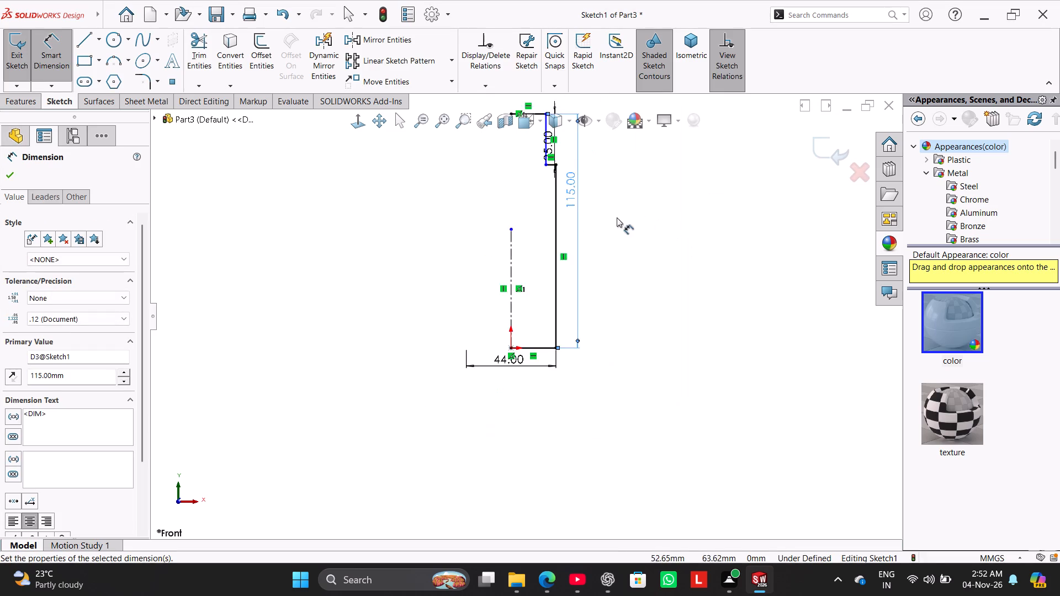
pyautogui.scroll(2, 617, 217)
pyautogui.scroll(-5, 539, 222)
pyautogui.click(632, 233)
pyautogui.moveTo(635, 238); pyautogui.dragTo(642, 243, button='right')
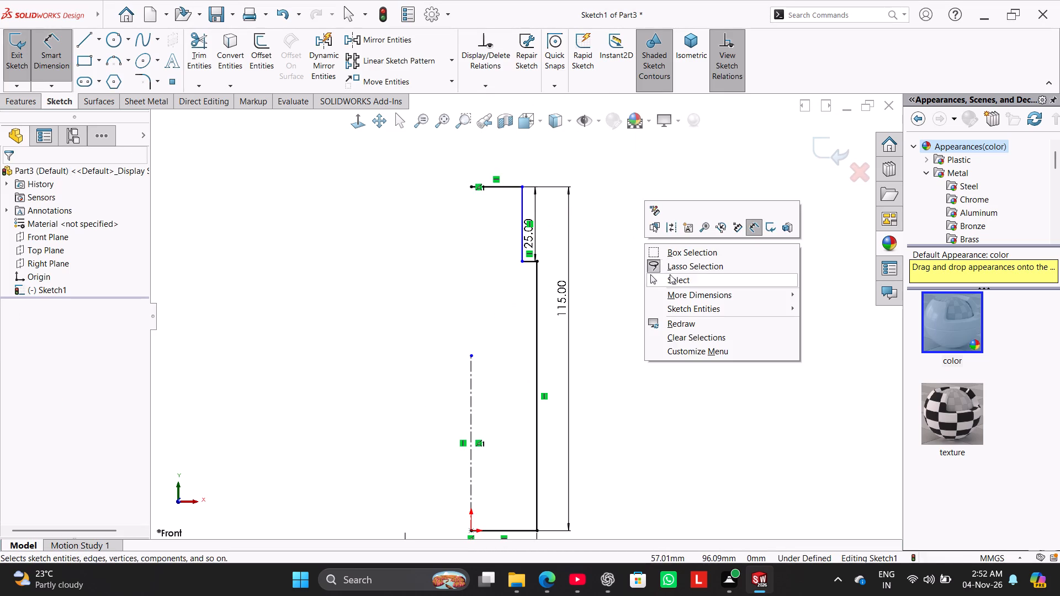
pyautogui.click(673, 278)
# Extend the centerline's upper endpoint to meet the inner end of the profile's top line.
pyautogui.click(475, 356)
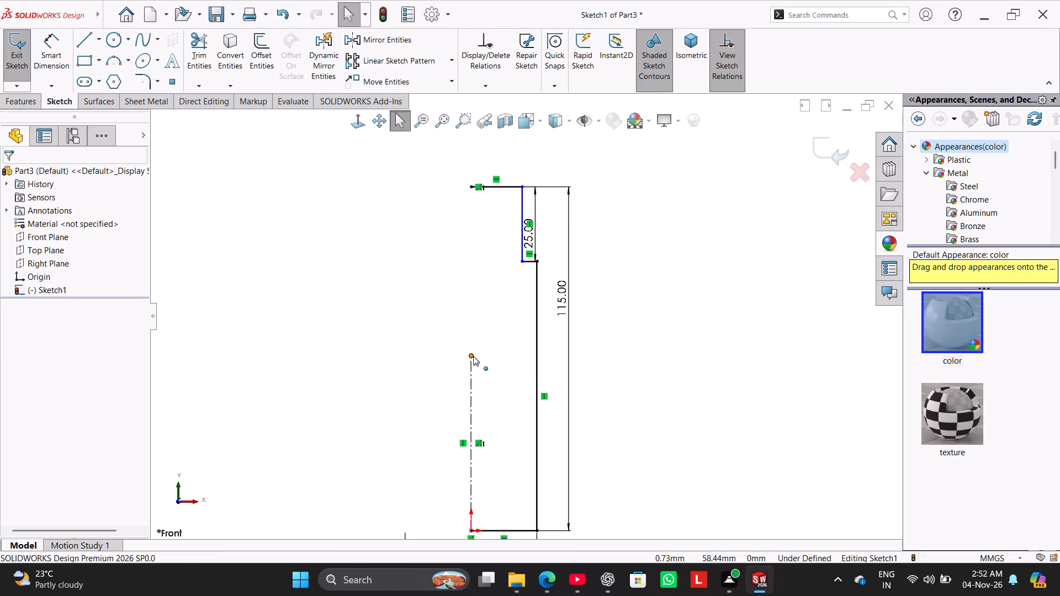
pyautogui.moveTo(473, 356); pyautogui.dragTo(483, 190)
pyautogui.click(443, 264)
pyautogui.scroll(1, 485, 331)
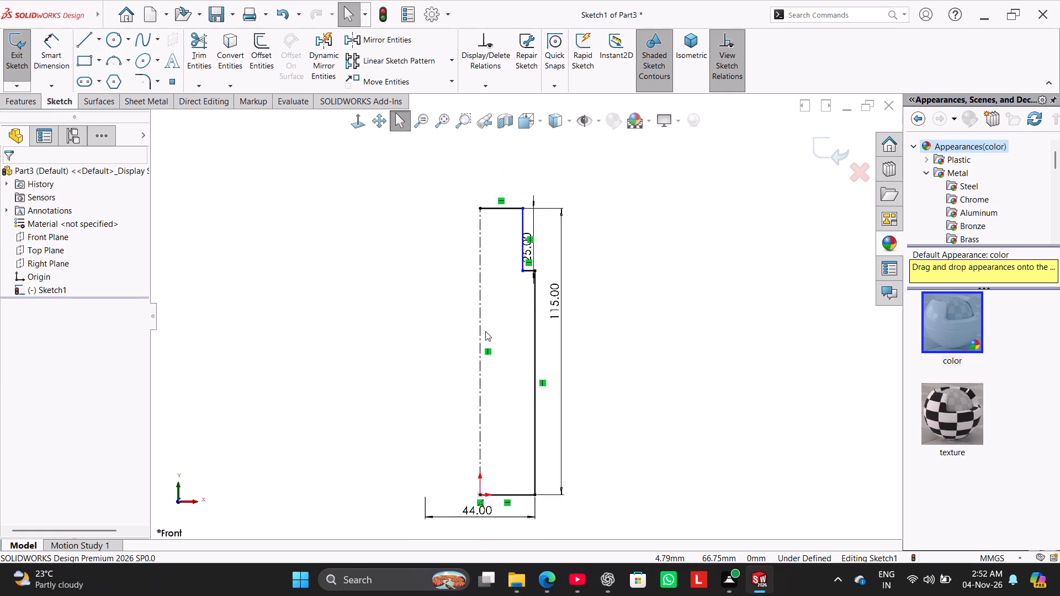
pyautogui.scroll(1, 485, 331)
pyautogui.scroll(-2, 507, 351)
pyautogui.scroll(2, 510, 355)
pyautogui.scroll(-1, 511, 356)
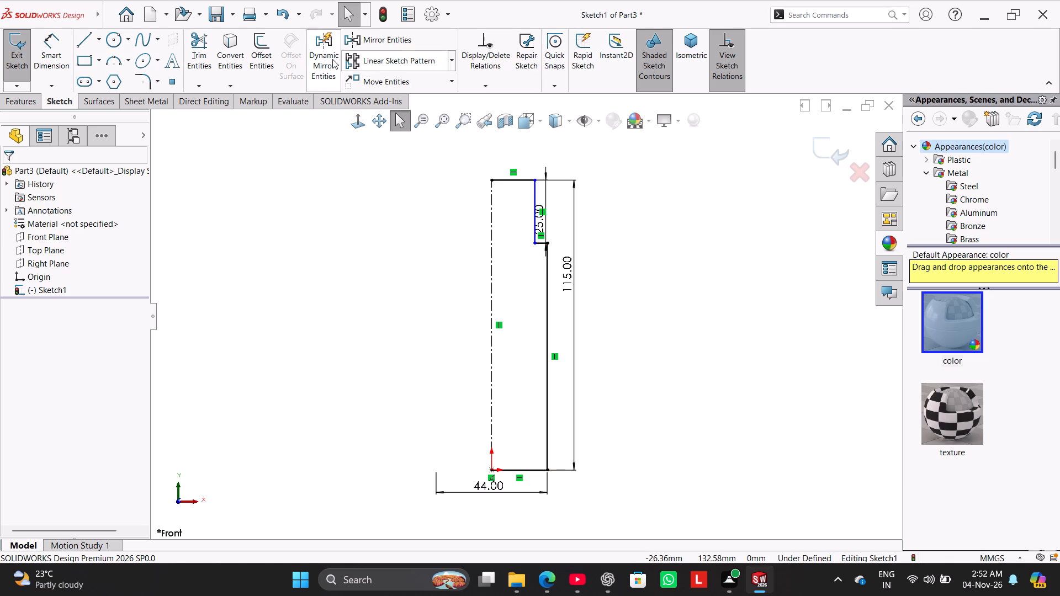
# Dimension the upper section's vertical line across the centerline as a doubled distance of 30 mm, placed above the profile.
pyautogui.click(58, 61)
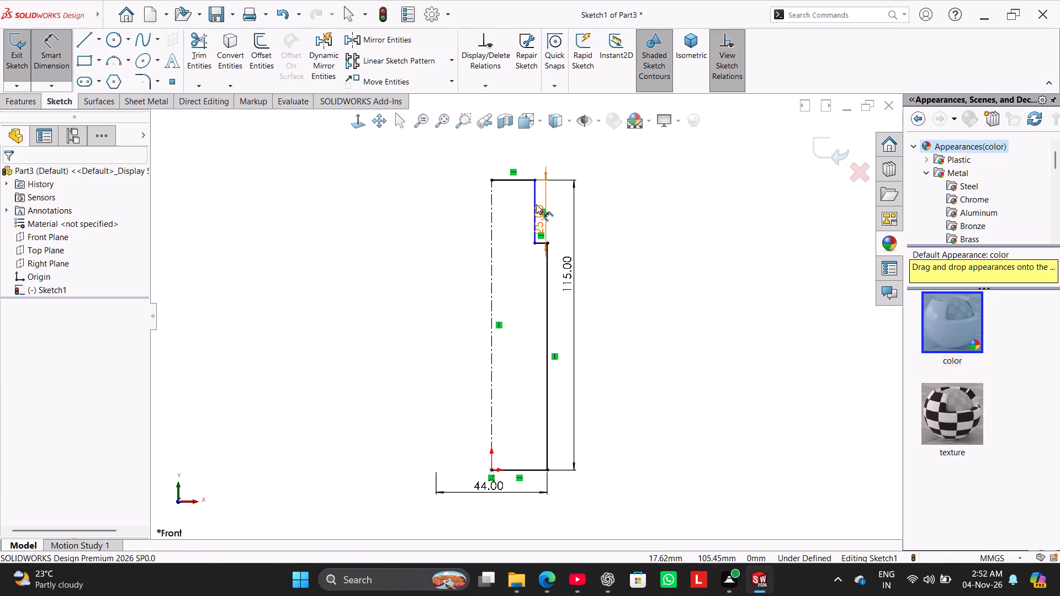
pyautogui.click(536, 204)
pyautogui.click(374, 204)
pyautogui.scroll(-4, 540, 194)
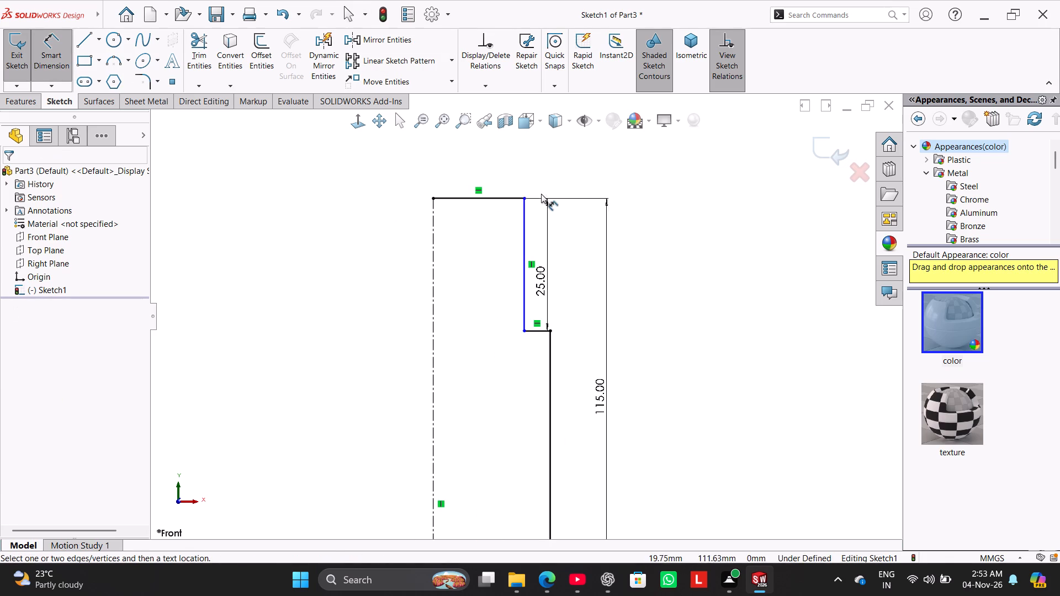
pyautogui.click(523, 225)
pyautogui.click(435, 243)
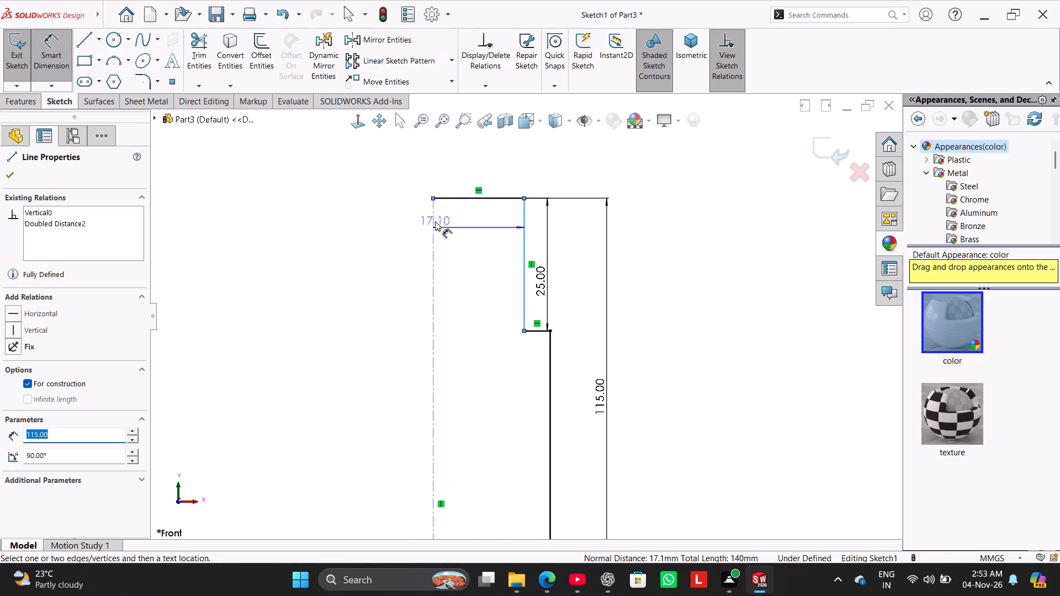
pyautogui.click(423, 170)
pyautogui.write('30')
pyautogui.press('Return')
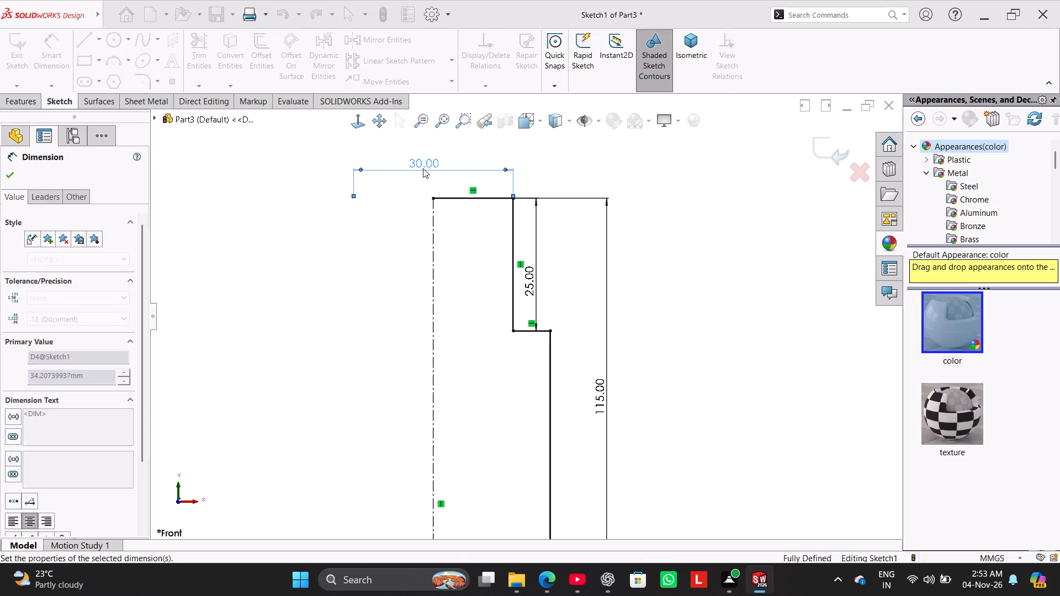
pyautogui.scroll(8, 523, 321)
pyautogui.rightClick(610, 332)
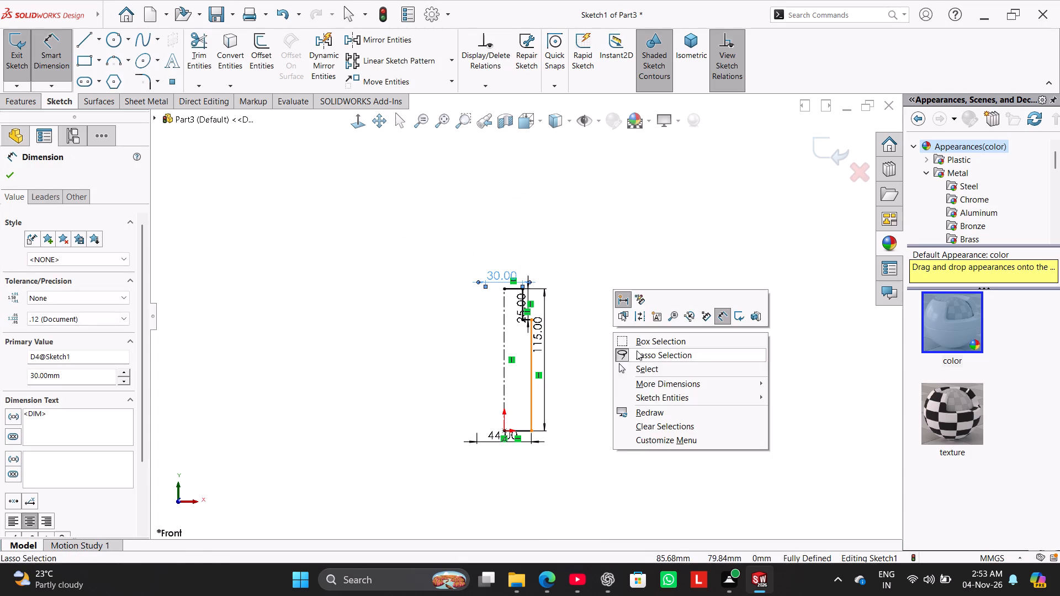
pyautogui.click(649, 363)
pyautogui.scroll(-4, 557, 354)
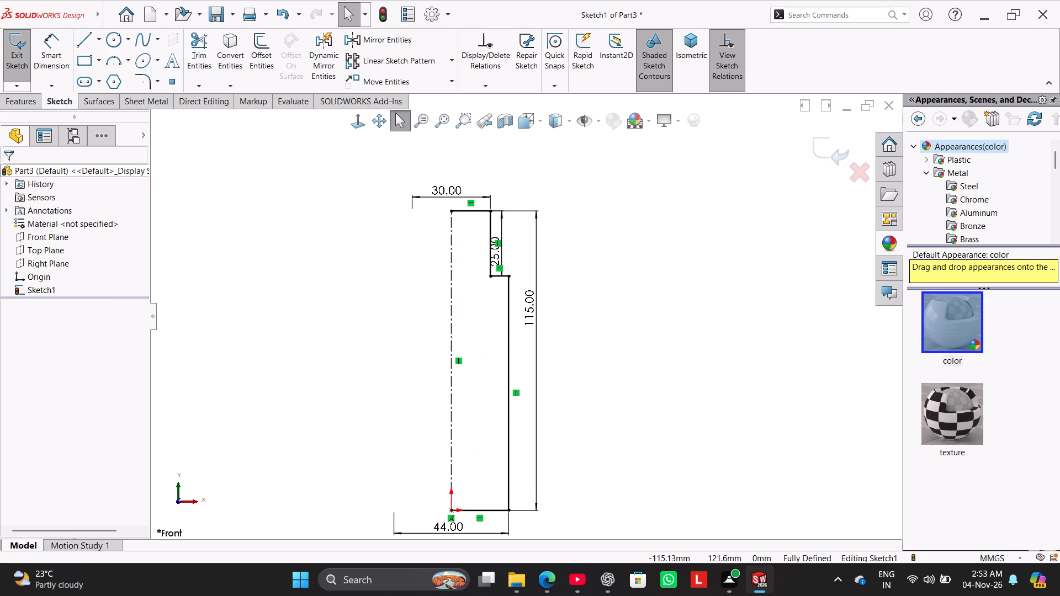
# Revolve the profile 360 degrees about the centerline as a solid boss, letting the open sketch be closed automatically.
pyautogui.click(33, 105)
pyautogui.click(56, 62)
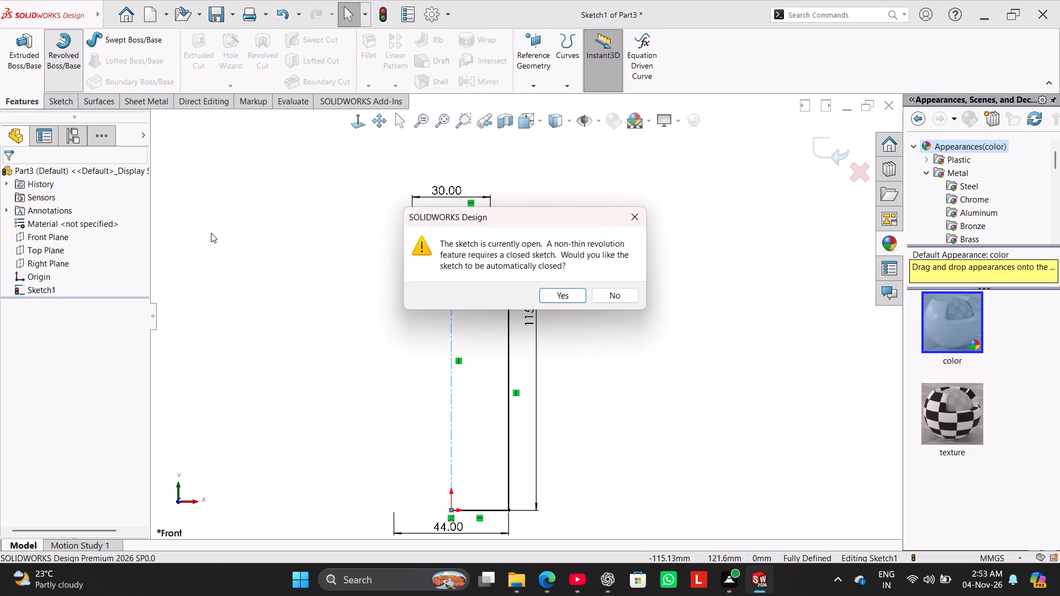
pyautogui.click(560, 294)
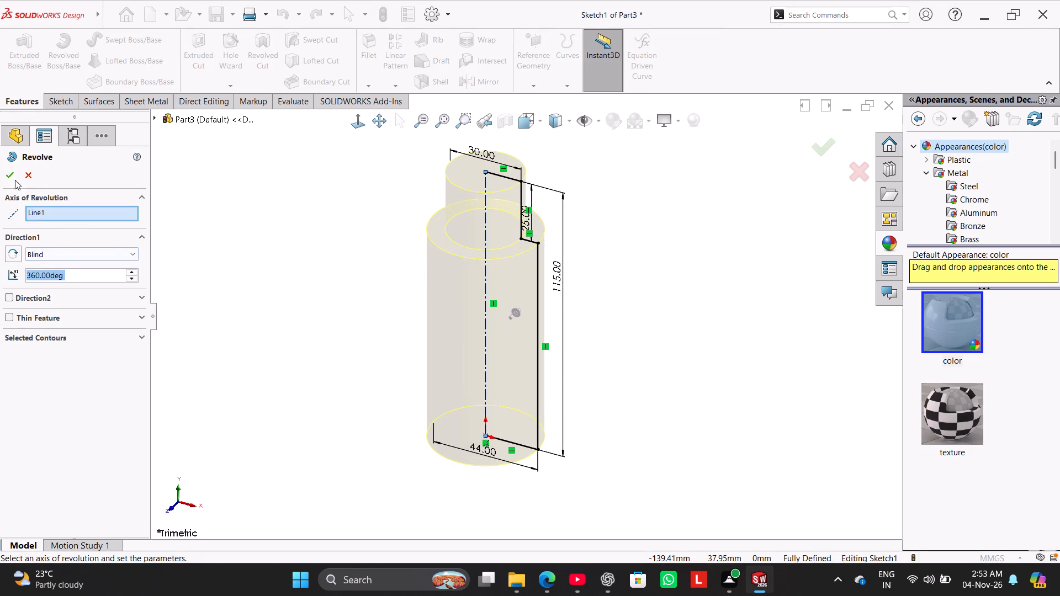
pyautogui.click(14, 174)
pyautogui.click(309, 274)
# Start a new sketch on the Top Plane, oriented to face the underside of the revolved body.
pyautogui.moveTo(305, 321); pyautogui.dragTo(353, 295, button='right')
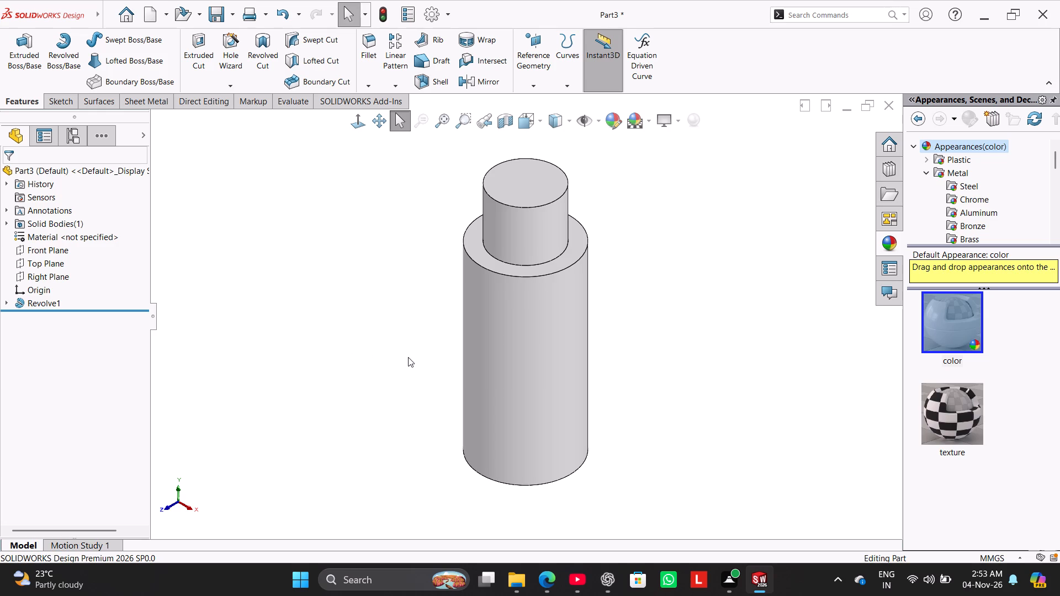
pyautogui.middleClick(409, 406)
pyautogui.moveTo(378, 438); pyautogui.dragTo(449, 373, button='right')
pyautogui.click(50, 264)
pyautogui.click(68, 247)
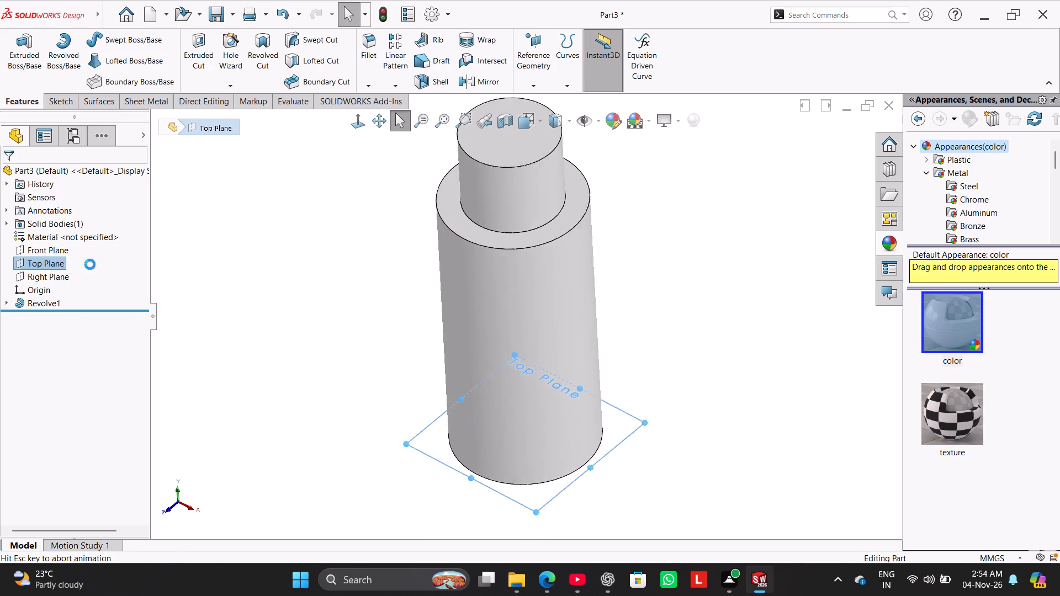
pyautogui.click(247, 331)
pyautogui.click(362, 124)
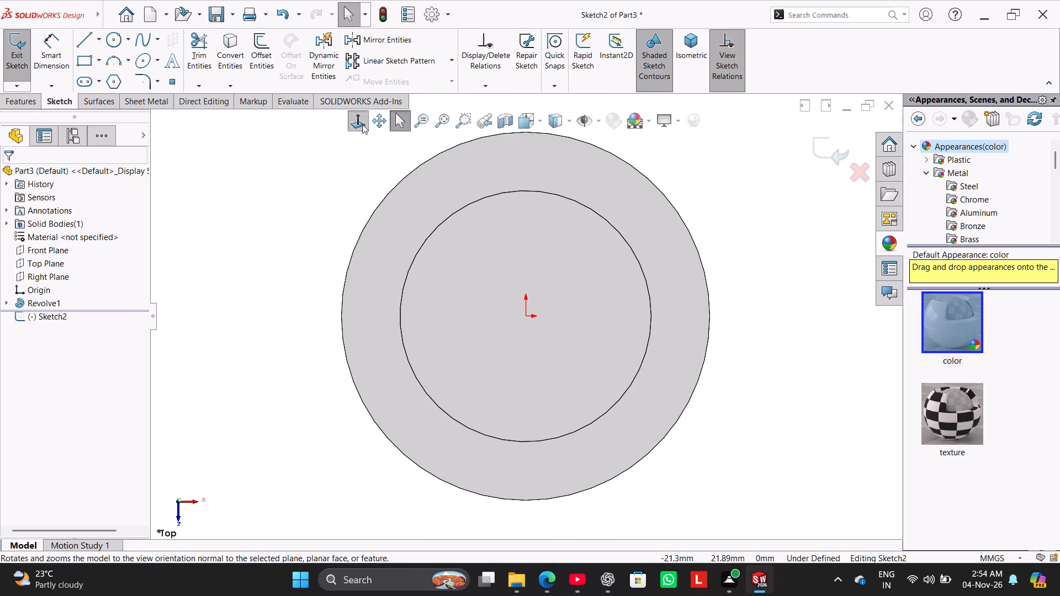
pyautogui.click(306, 285)
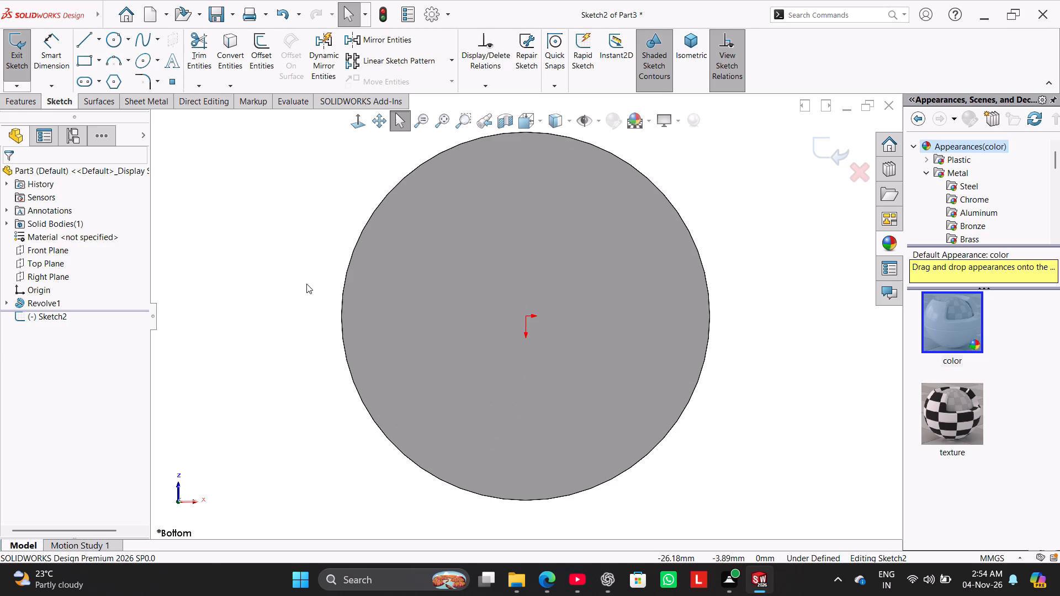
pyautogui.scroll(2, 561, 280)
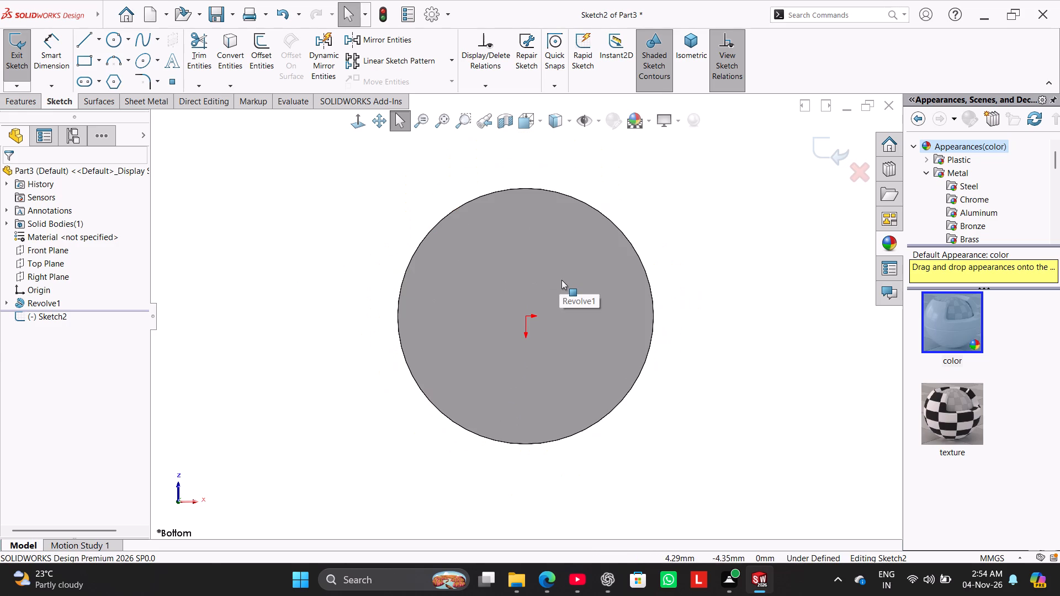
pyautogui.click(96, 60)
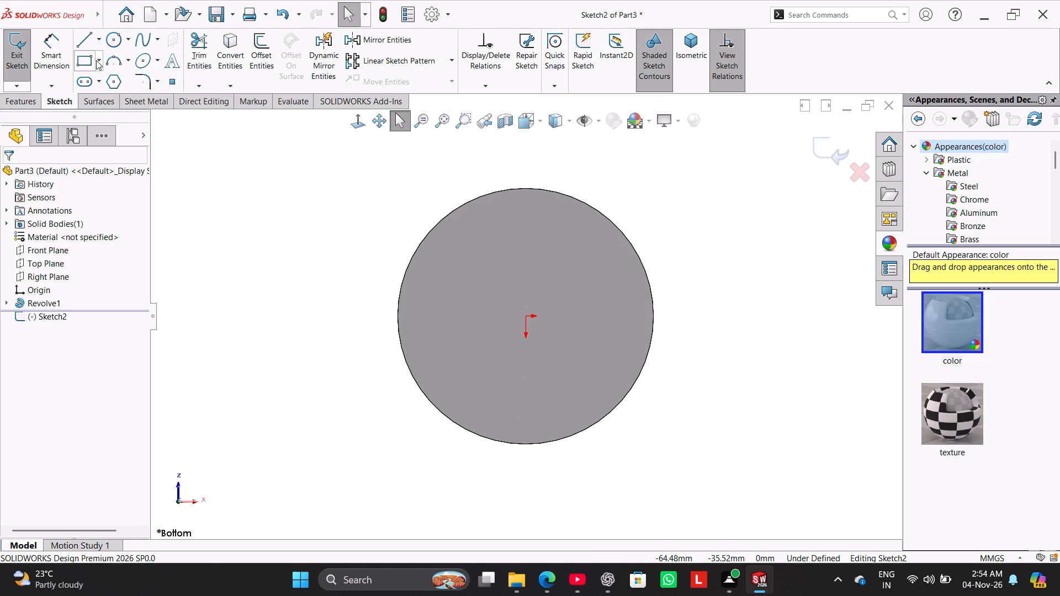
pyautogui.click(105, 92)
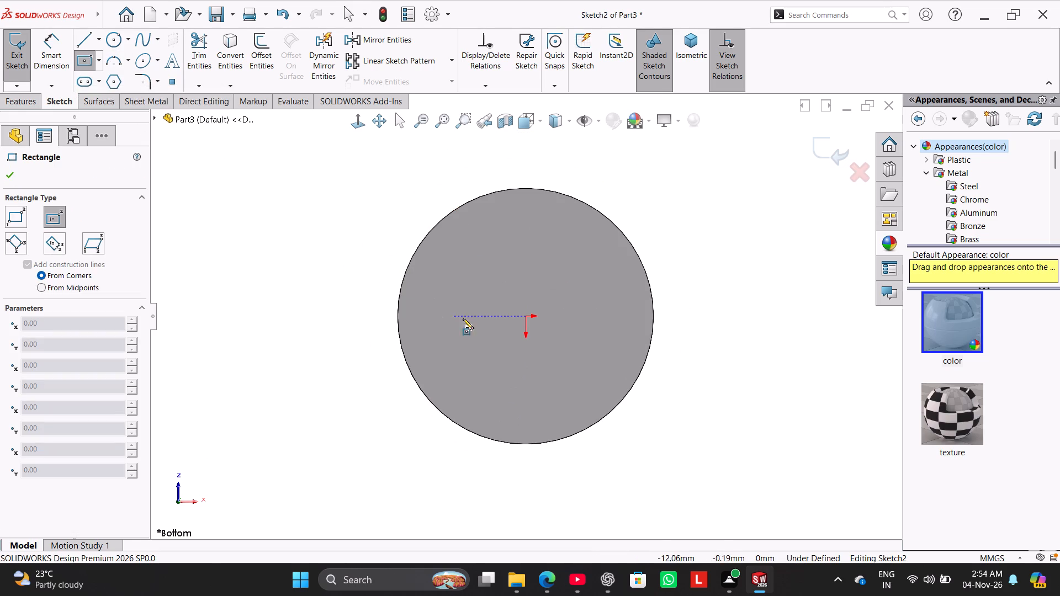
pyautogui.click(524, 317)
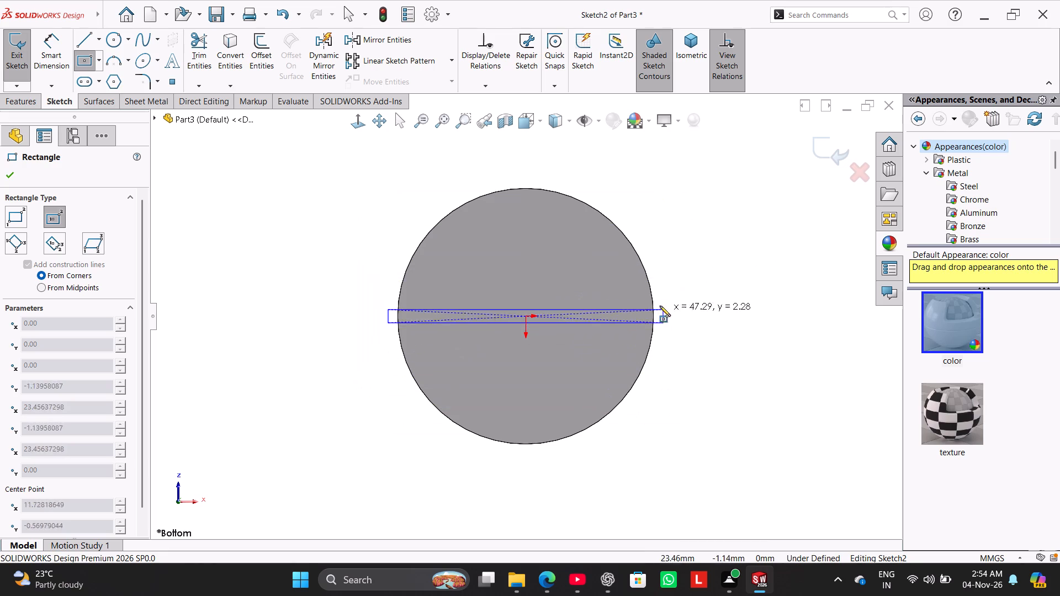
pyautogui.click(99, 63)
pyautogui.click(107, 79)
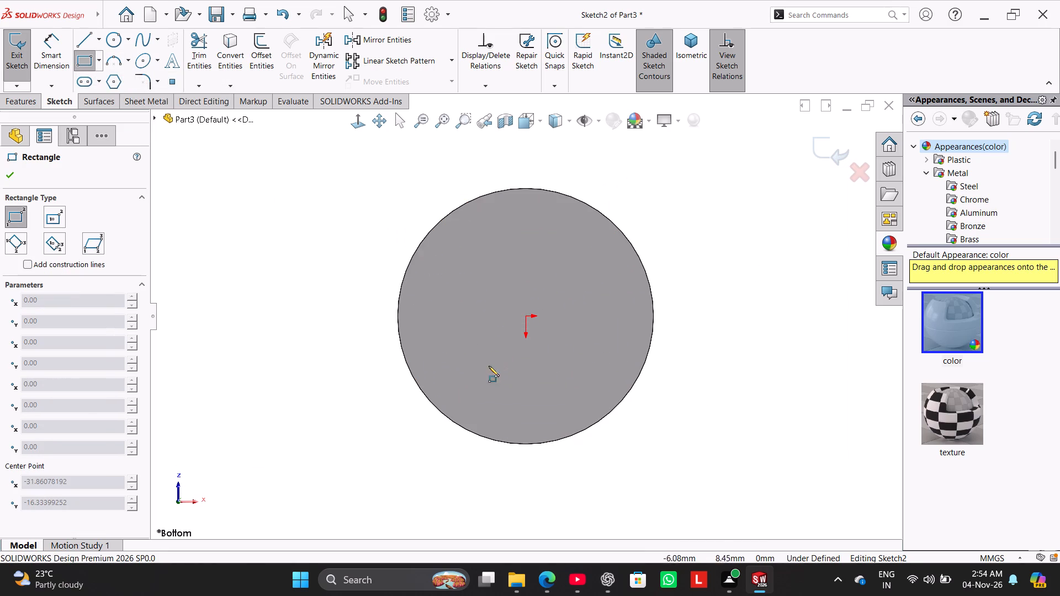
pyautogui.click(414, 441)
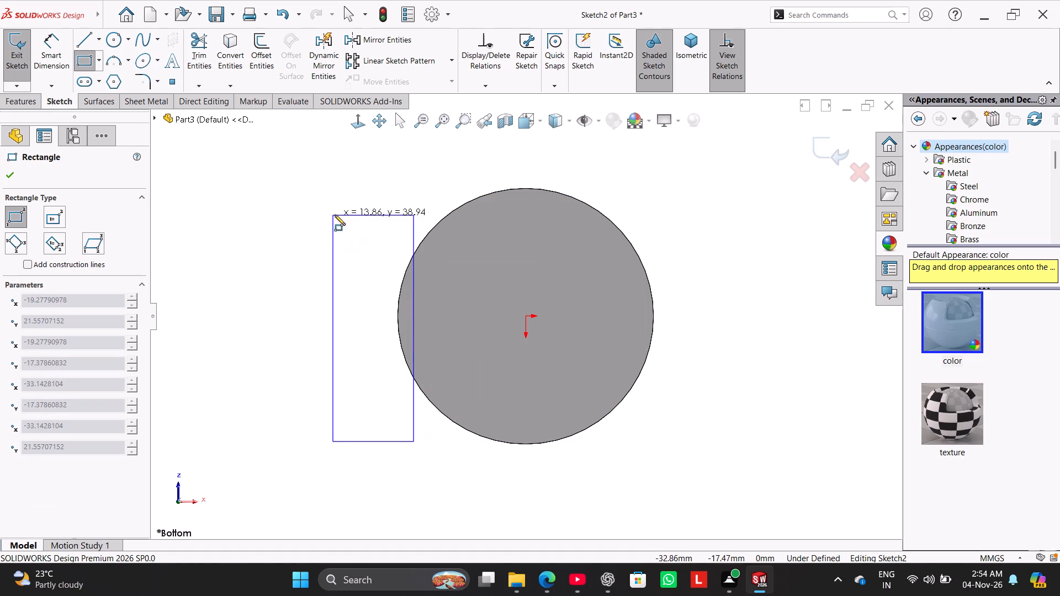
# Draw a center rectangle from the origin, about 58 mm wide and fully enclosing the circular body.
pyautogui.click(99, 56)
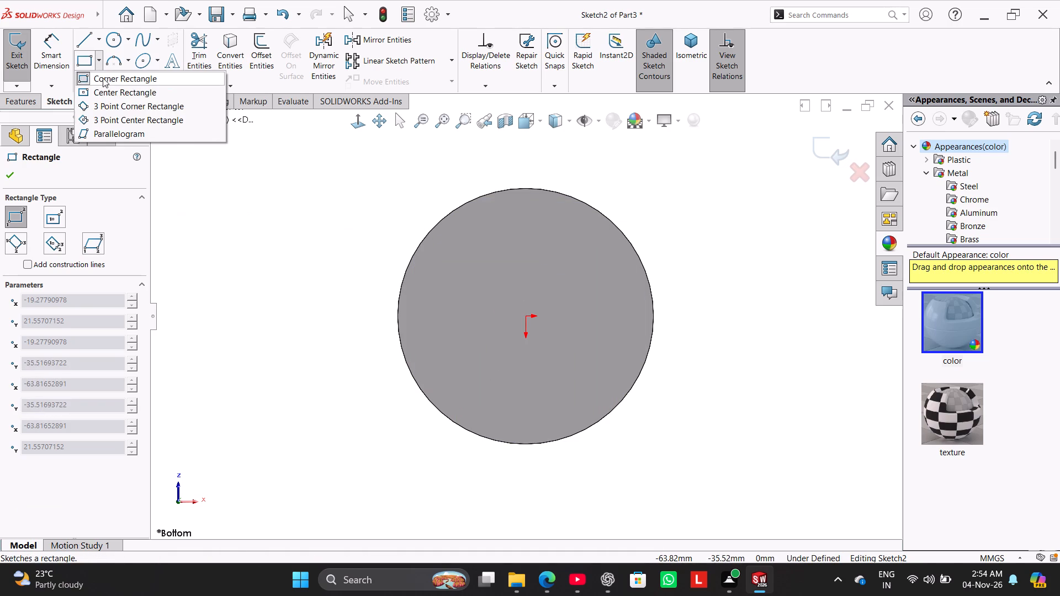
pyautogui.click(107, 89)
pyautogui.click(527, 316)
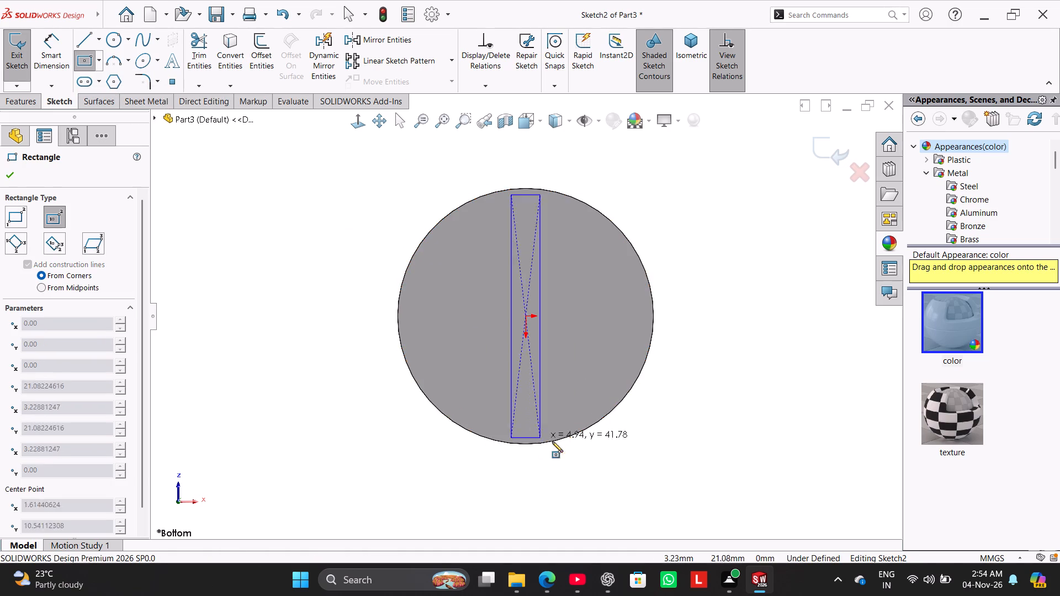
pyautogui.click(694, 461)
pyautogui.rightClick(734, 317)
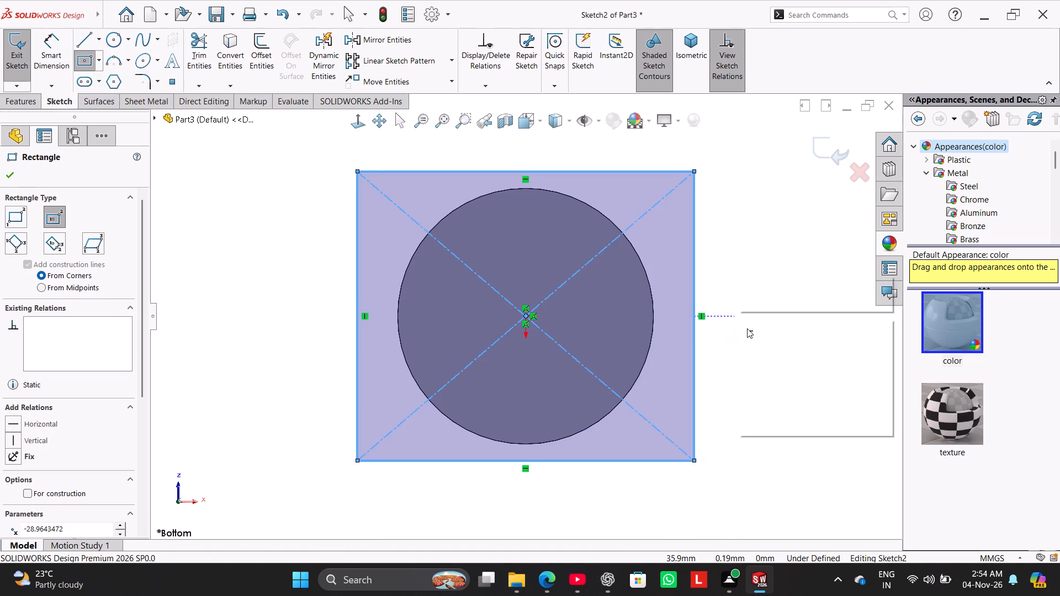
pyautogui.click(752, 326)
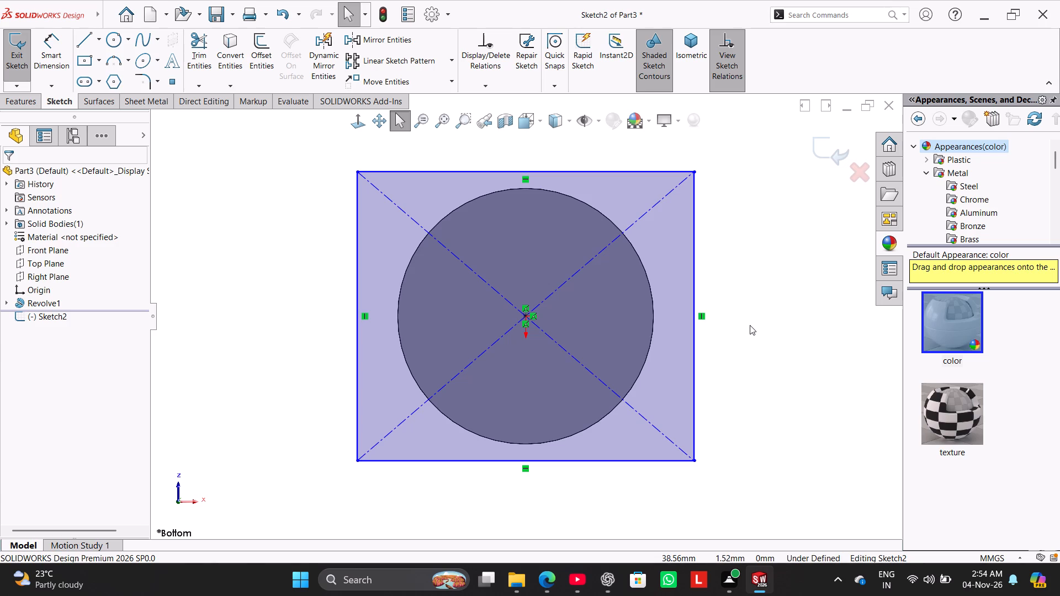
# Dimension the rectangle's left vertical side as 70 mm, placed outside the rectangle.
pyautogui.click(36, 52)
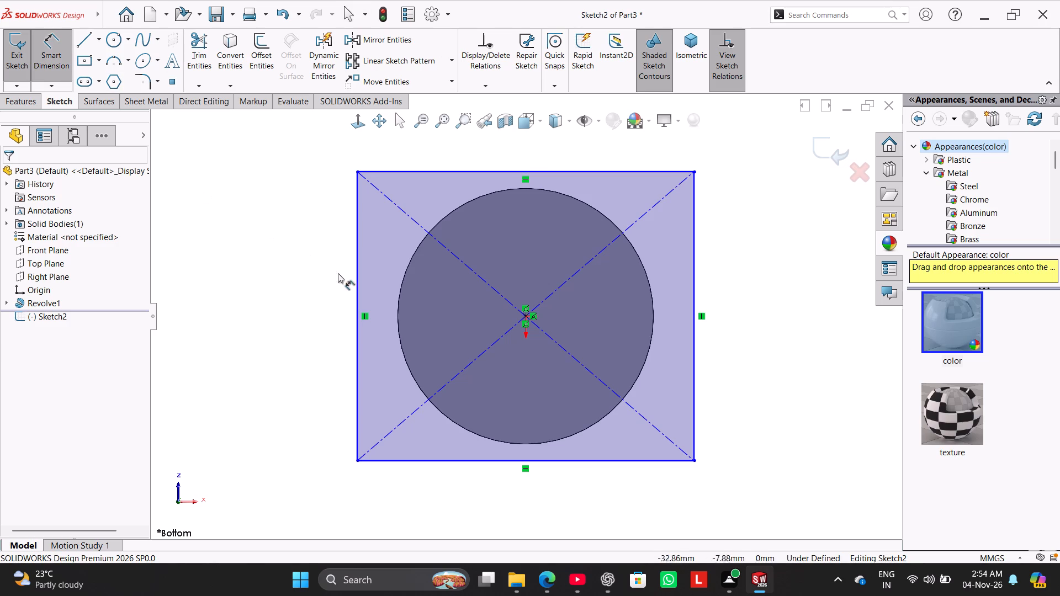
pyautogui.click(355, 296)
pyautogui.click(289, 305)
pyautogui.write('70')
pyautogui.press('Return')
pyautogui.scroll(-3, 503, 262)
pyautogui.scroll(5, 509, 275)
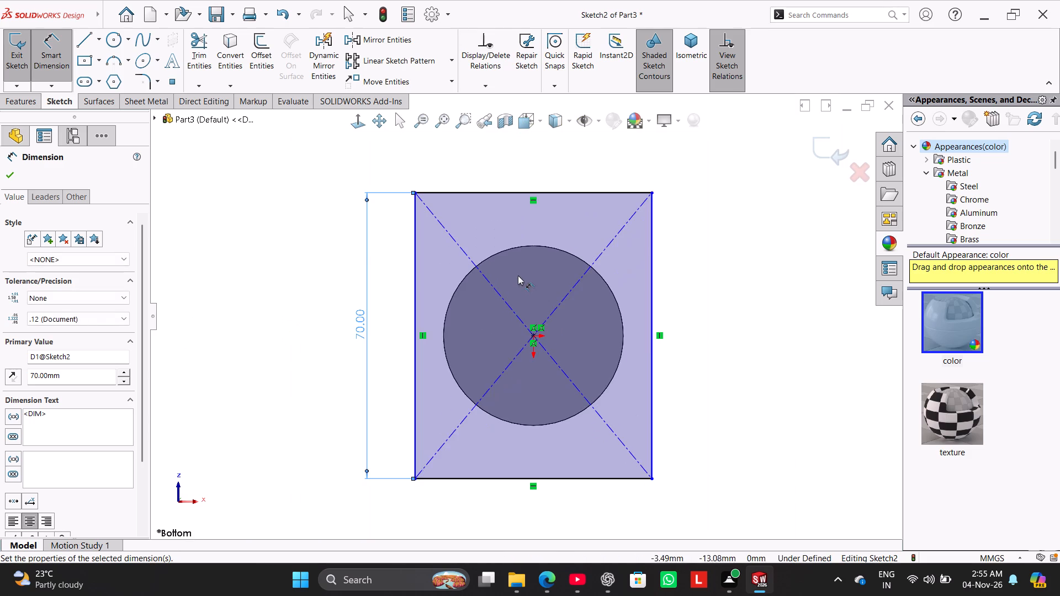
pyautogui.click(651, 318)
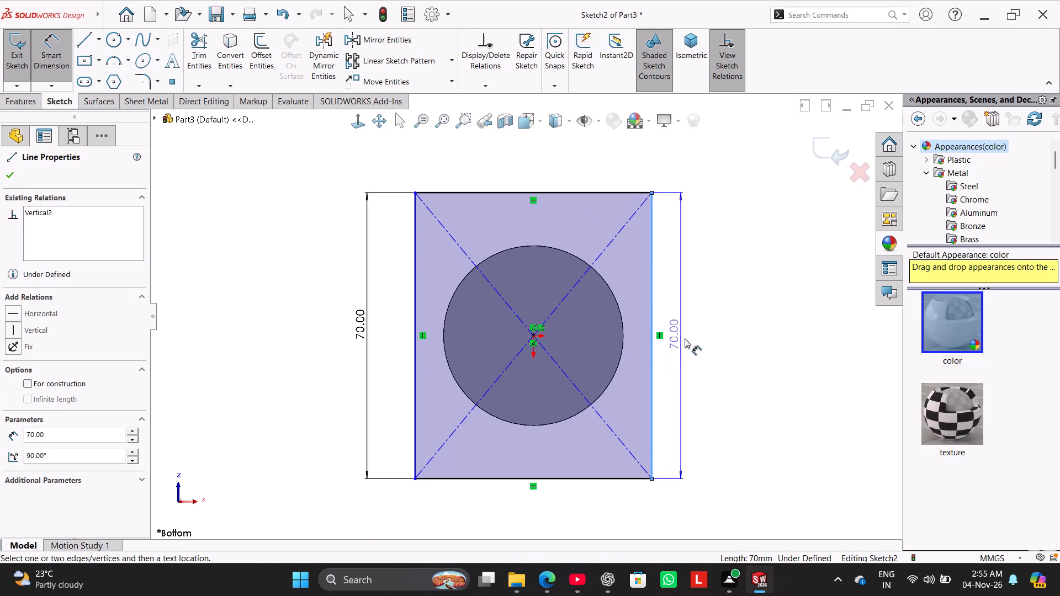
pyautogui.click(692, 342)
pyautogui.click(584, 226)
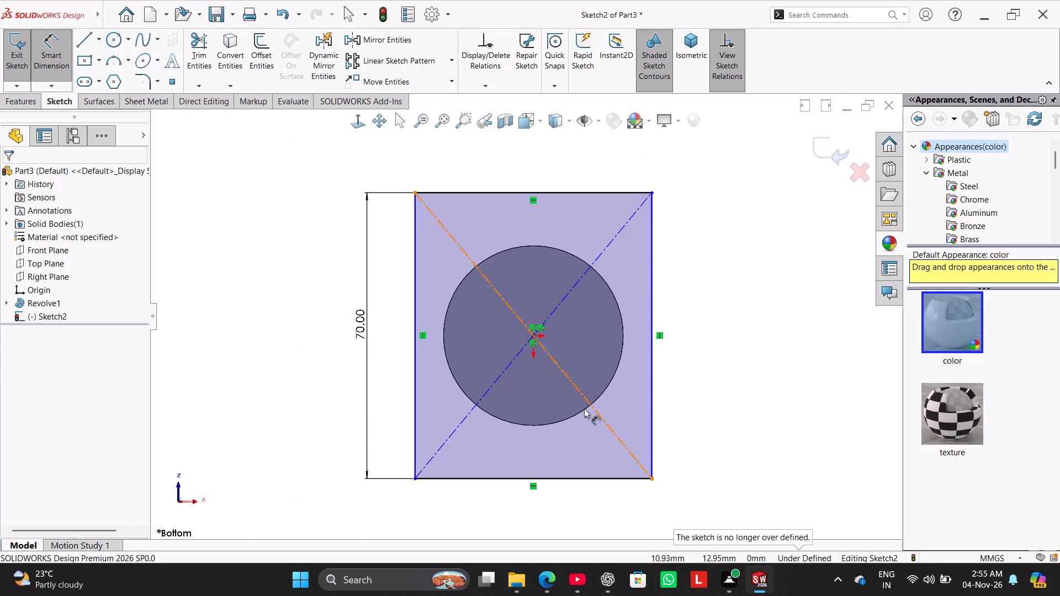
# Dimension the rectangle's bottom side as 70 mm, placed below it, and finish dimensioning.
pyautogui.moveTo(602, 478); pyautogui.dragTo(597, 488)
pyautogui.click(587, 512)
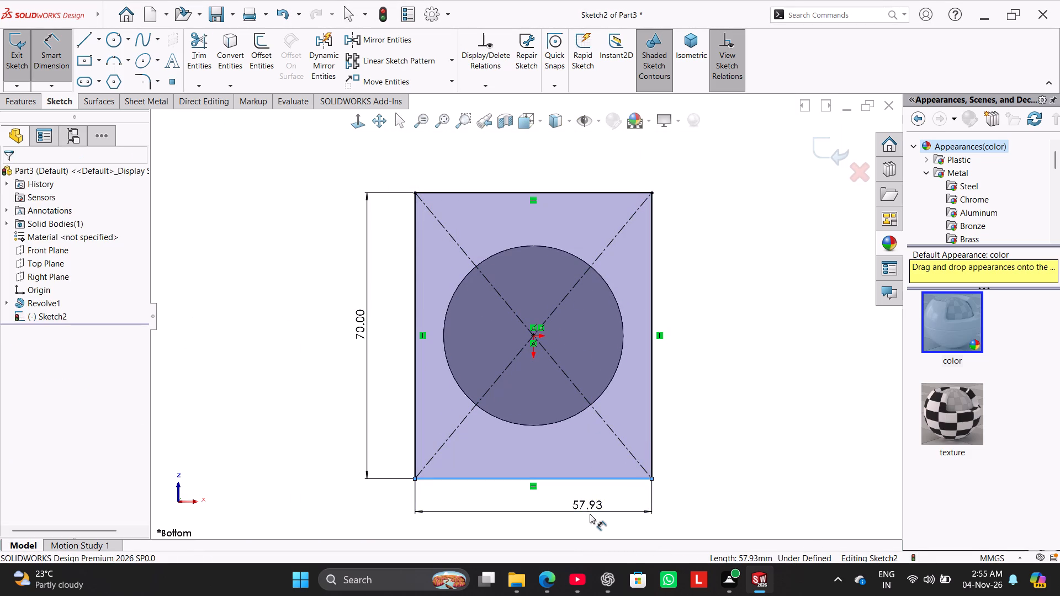
pyautogui.write('70')
pyautogui.press('Return')
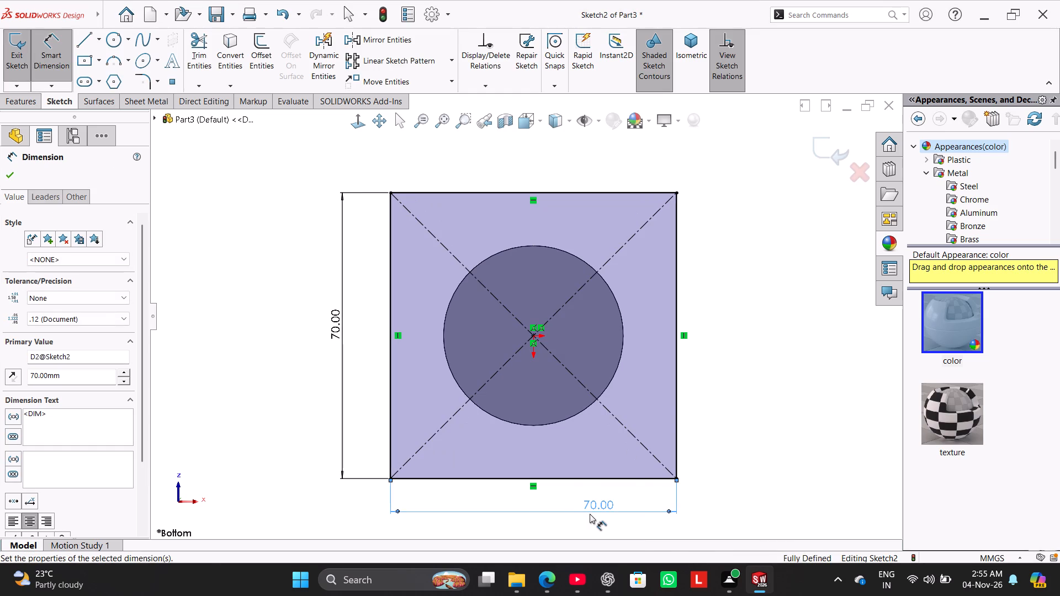
pyautogui.rightClick(742, 290)
pyautogui.click(767, 330)
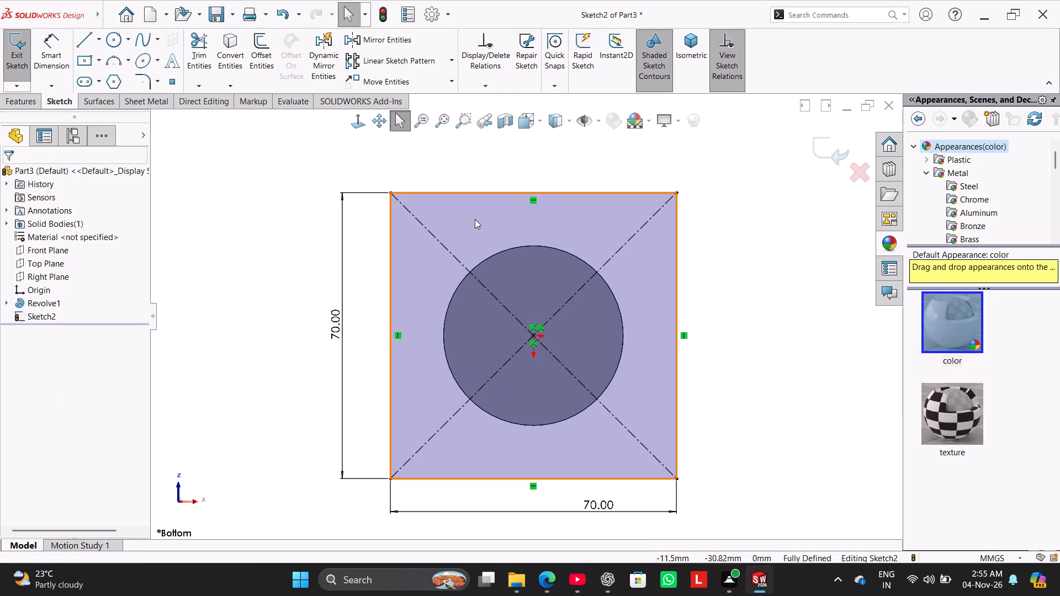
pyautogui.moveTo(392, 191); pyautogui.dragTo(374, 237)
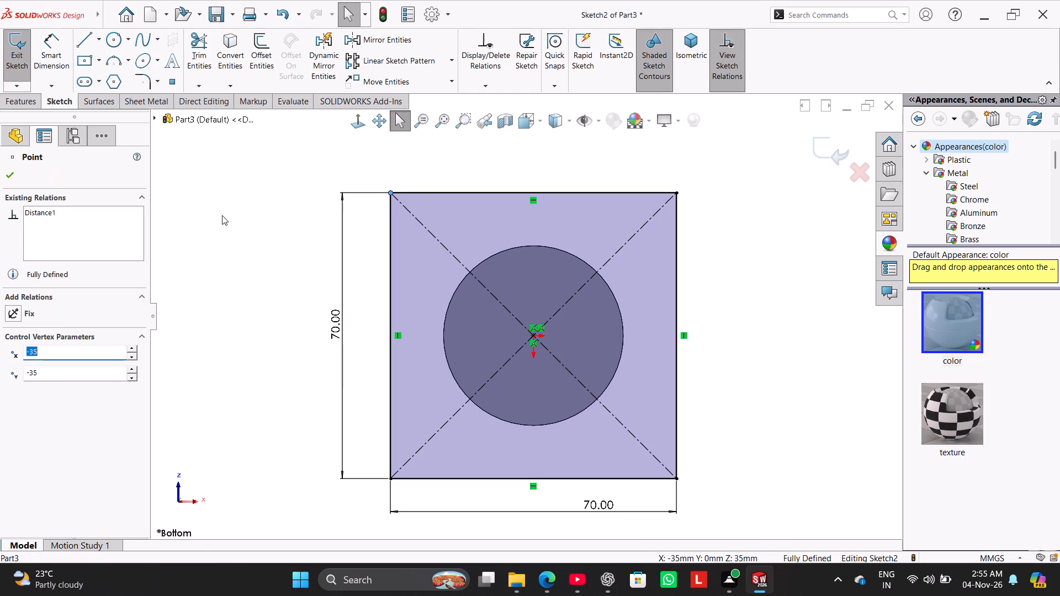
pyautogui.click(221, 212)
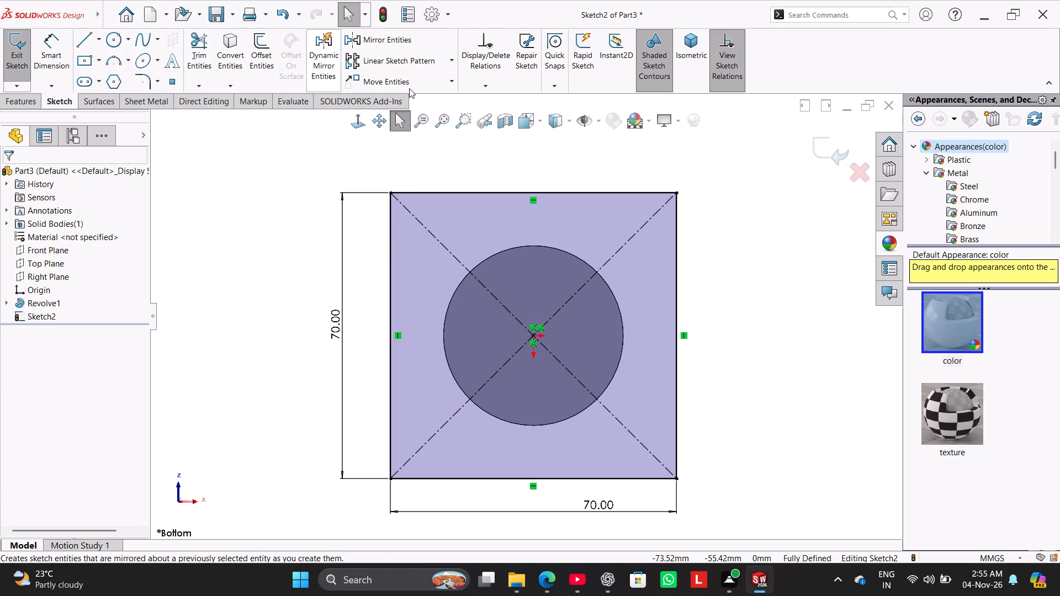
# Rotate the square's four sides 45 degrees about the origin, without keeping relations.
pyautogui.click(455, 86)
pyautogui.click(422, 130)
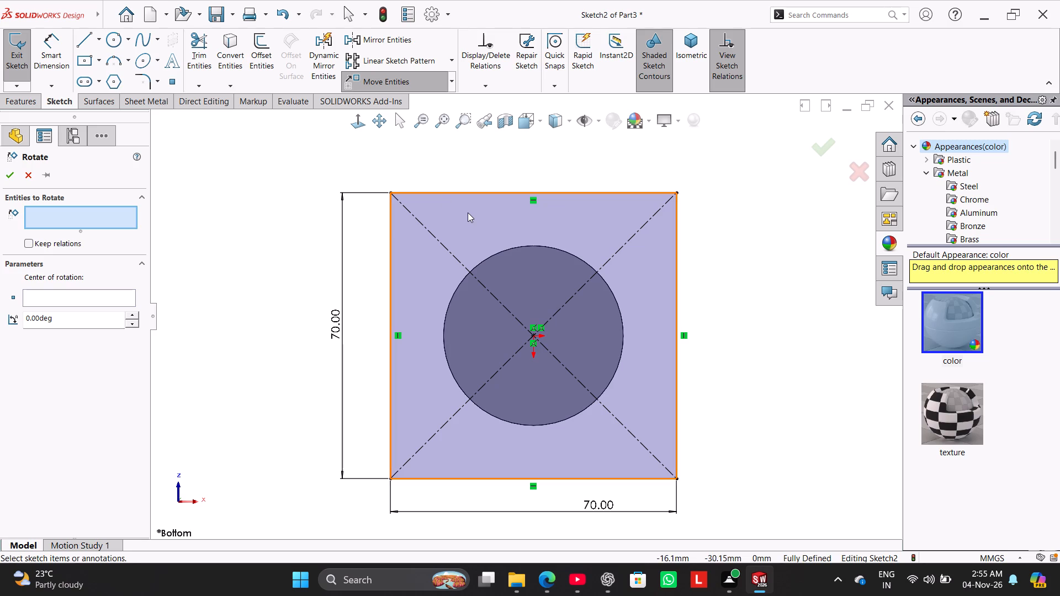
pyautogui.click(468, 212)
pyautogui.click(48, 334)
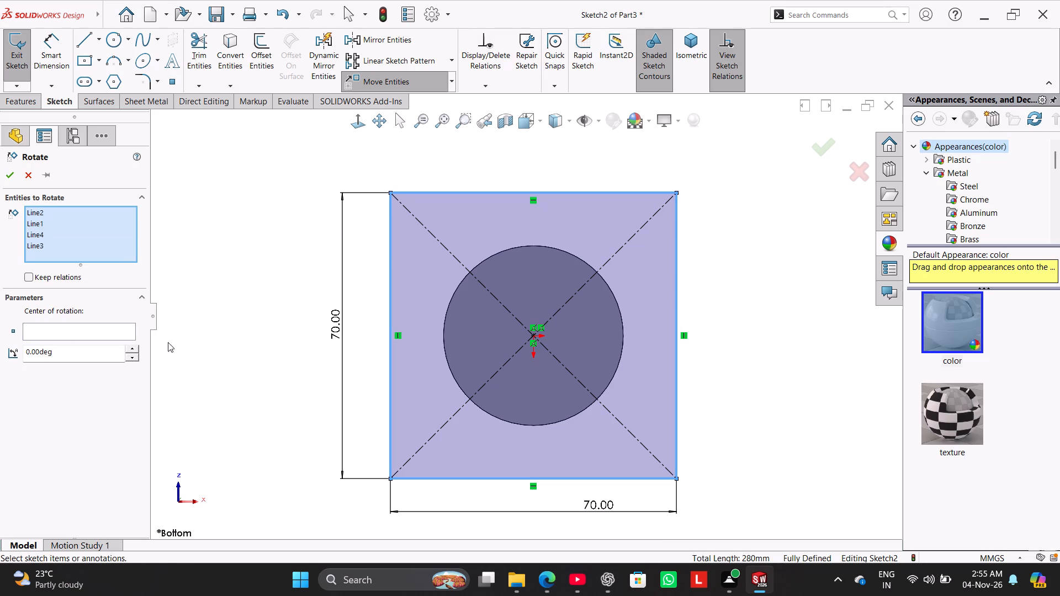
pyautogui.click(533, 339)
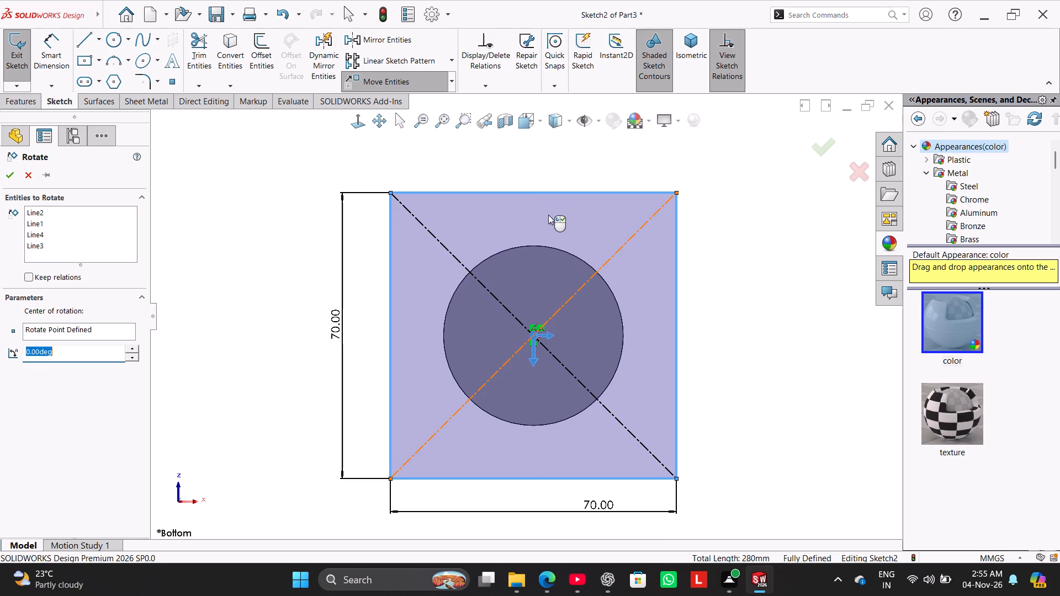
pyautogui.moveTo(290, 252); pyautogui.dragTo(259, 285)
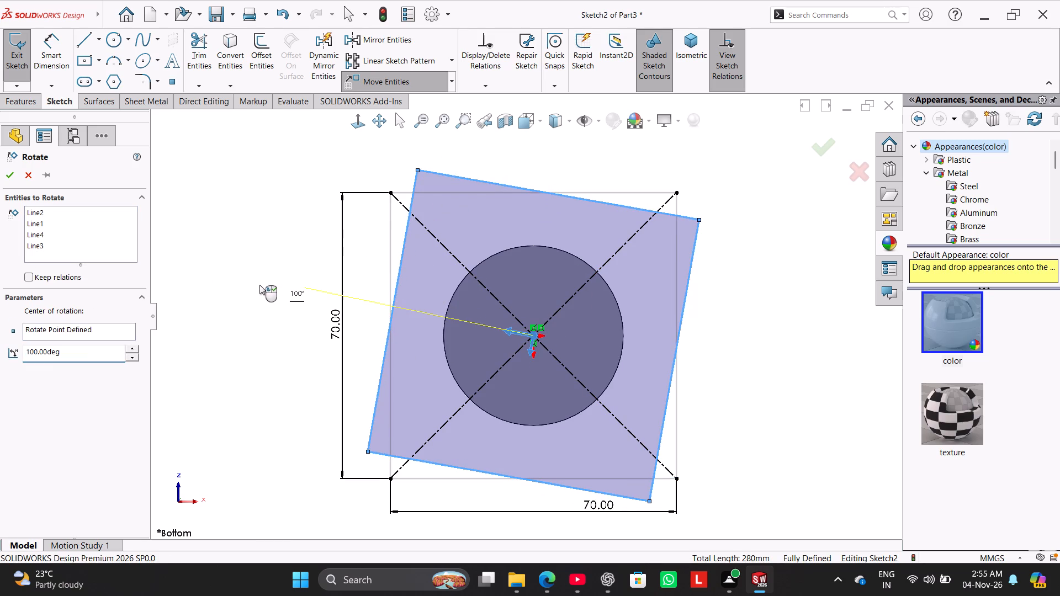
pyautogui.moveTo(259, 285); pyautogui.dragTo(451, 204)
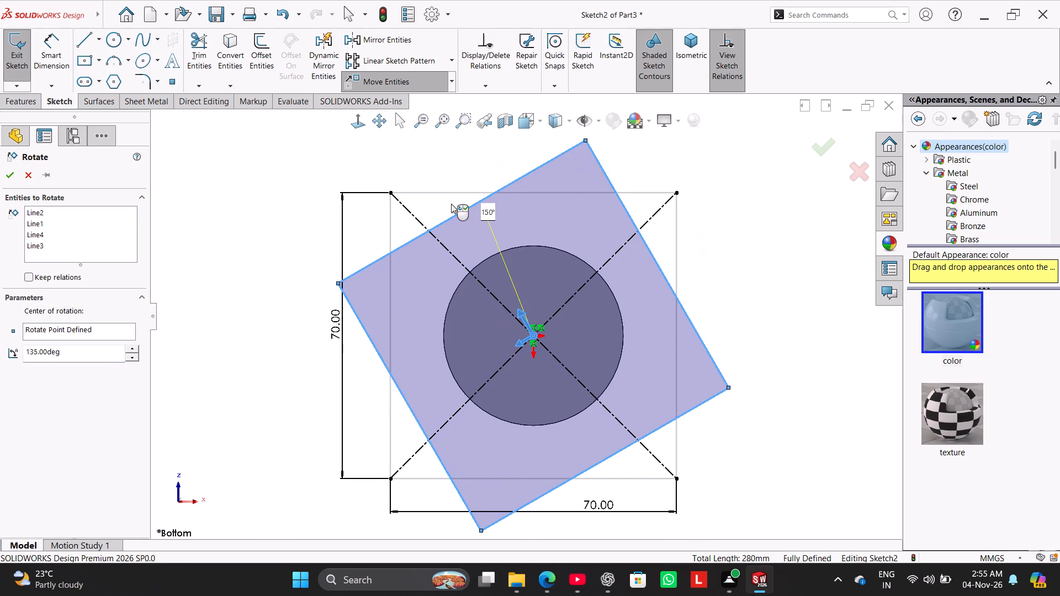
pyautogui.moveTo(451, 204); pyautogui.dragTo(362, 267)
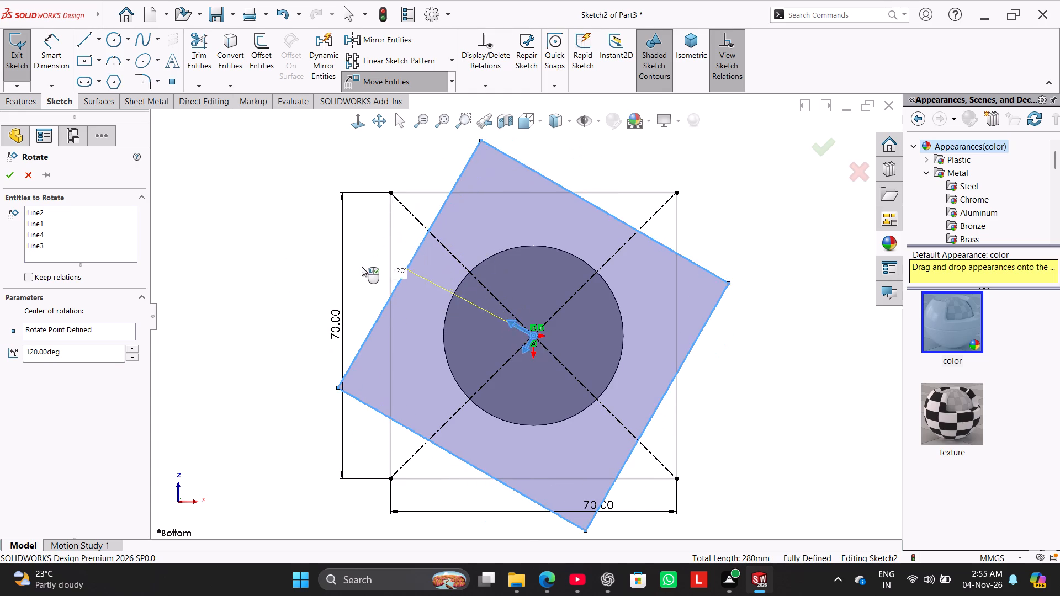
pyautogui.moveTo(362, 267); pyautogui.dragTo(458, 453)
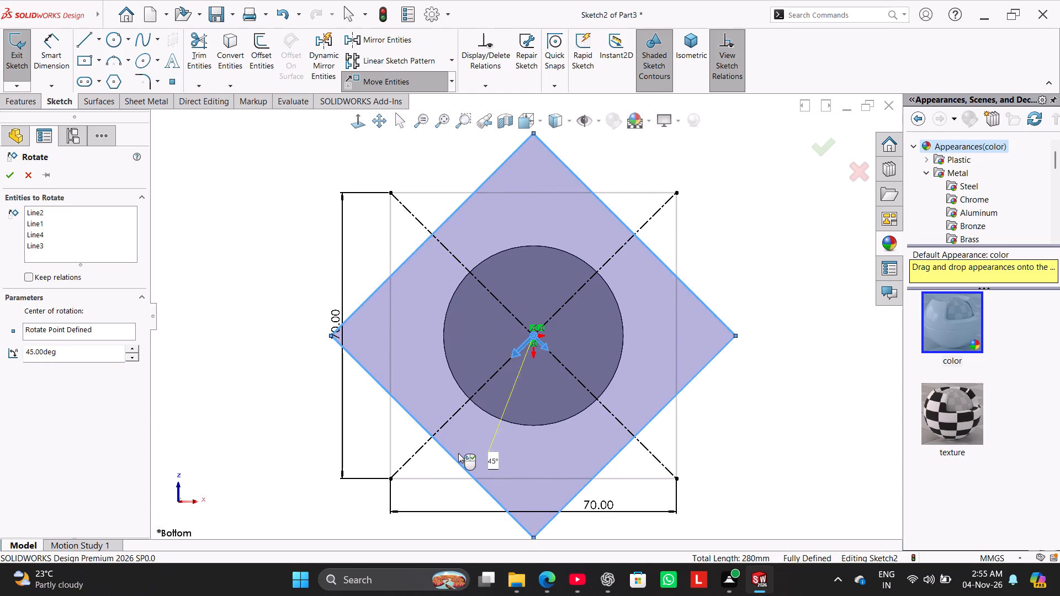
pyautogui.moveTo(458, 453); pyautogui.dragTo(452, 461)
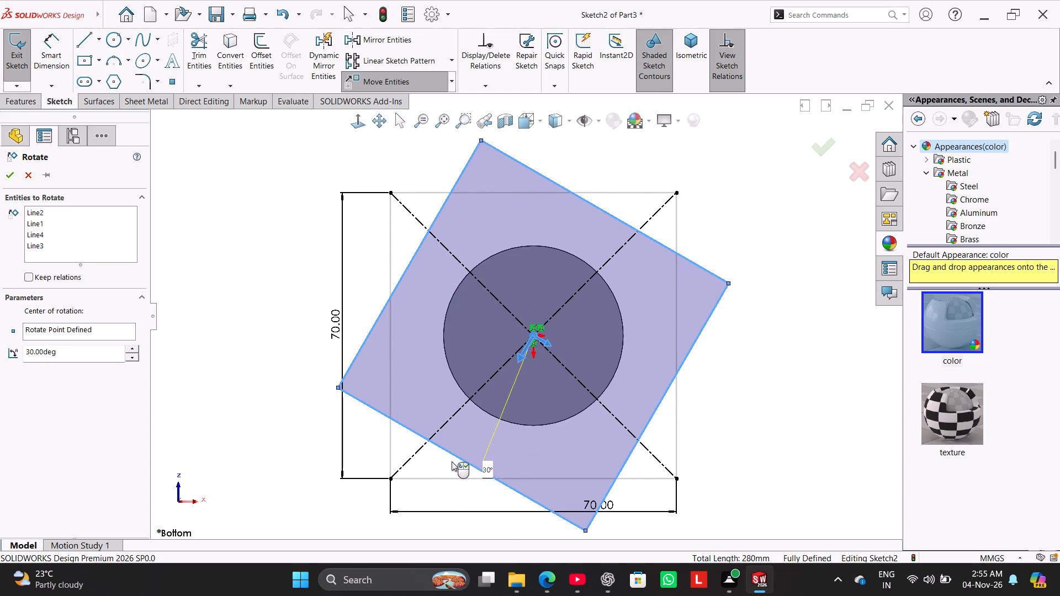
pyautogui.moveTo(452, 461); pyautogui.dragTo(428, 451)
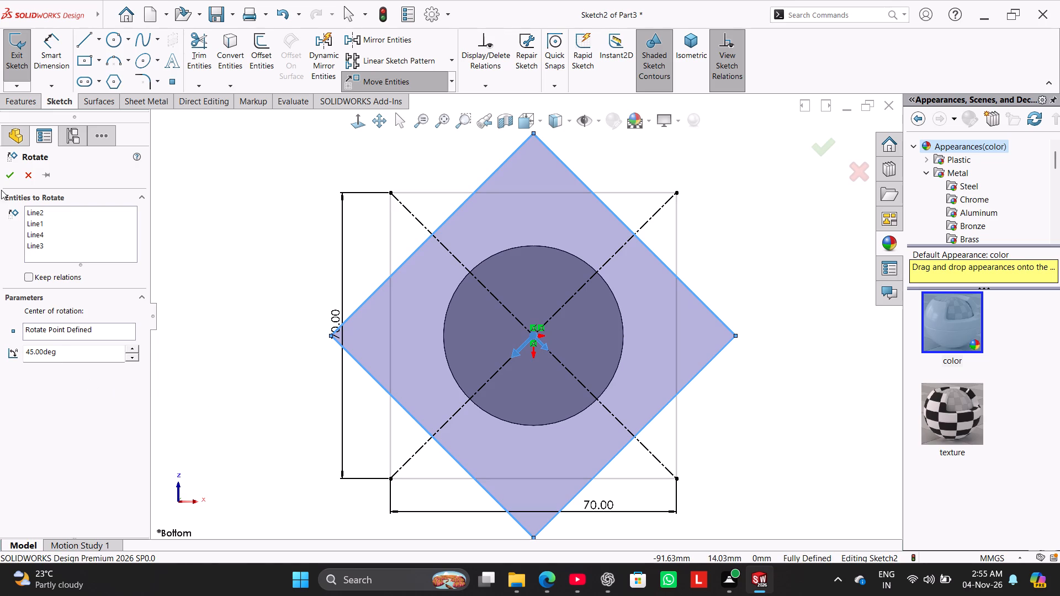
pyautogui.click(7, 173)
pyautogui.click(254, 273)
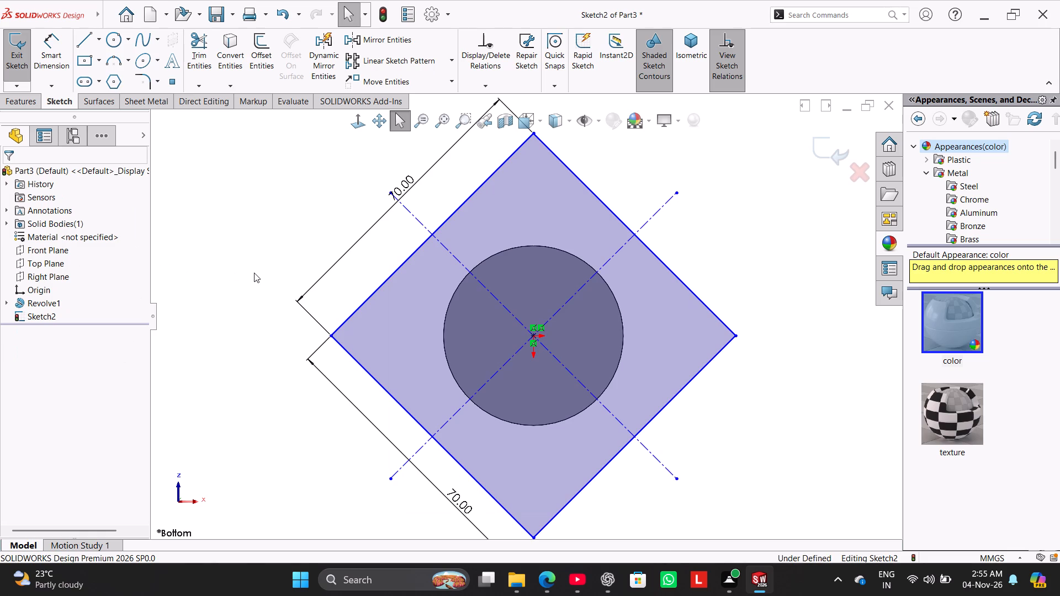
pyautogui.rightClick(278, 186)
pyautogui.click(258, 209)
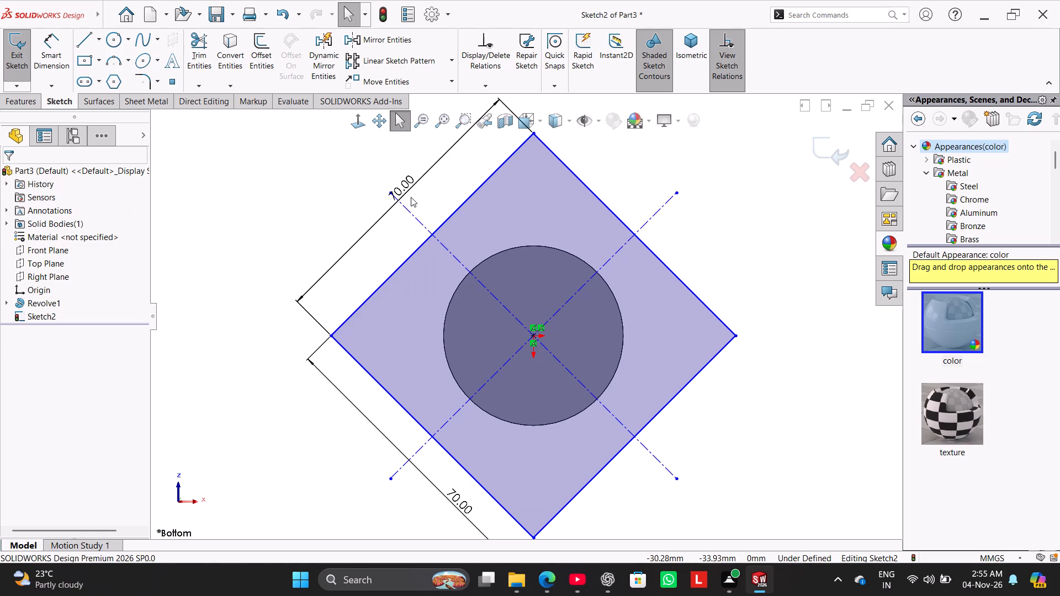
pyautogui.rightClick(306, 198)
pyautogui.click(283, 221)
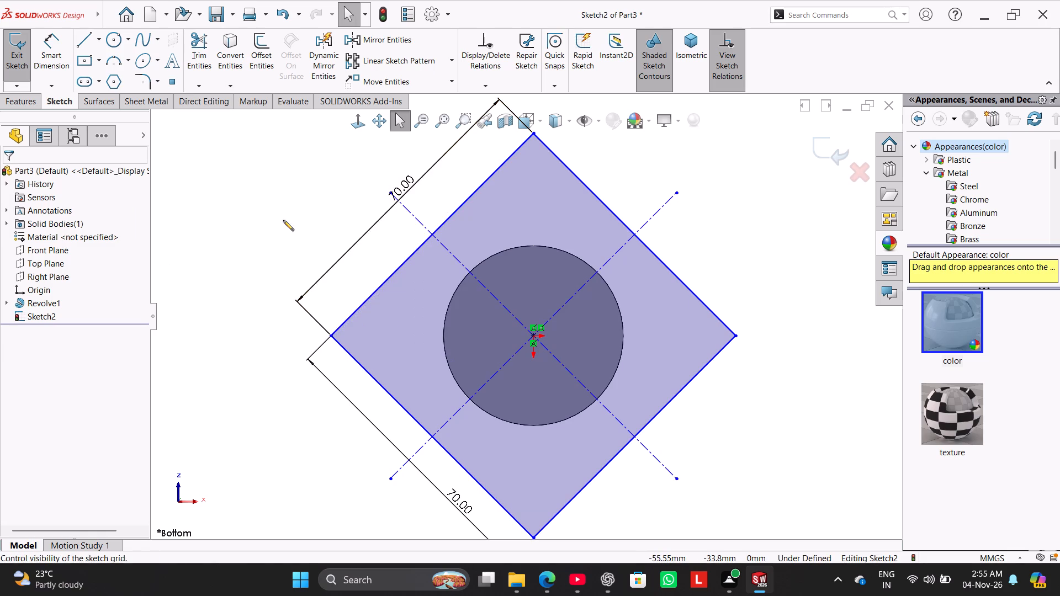
# Move the upper-left and lower-right ends of the diagonal construction line onto the rotated square's adjacent sides.
pyautogui.scroll(-6, 403, 192)
pyautogui.moveTo(414, 243); pyautogui.dragTo(545, 374)
pyautogui.scroll(10, 506, 383)
pyautogui.click(646, 463)
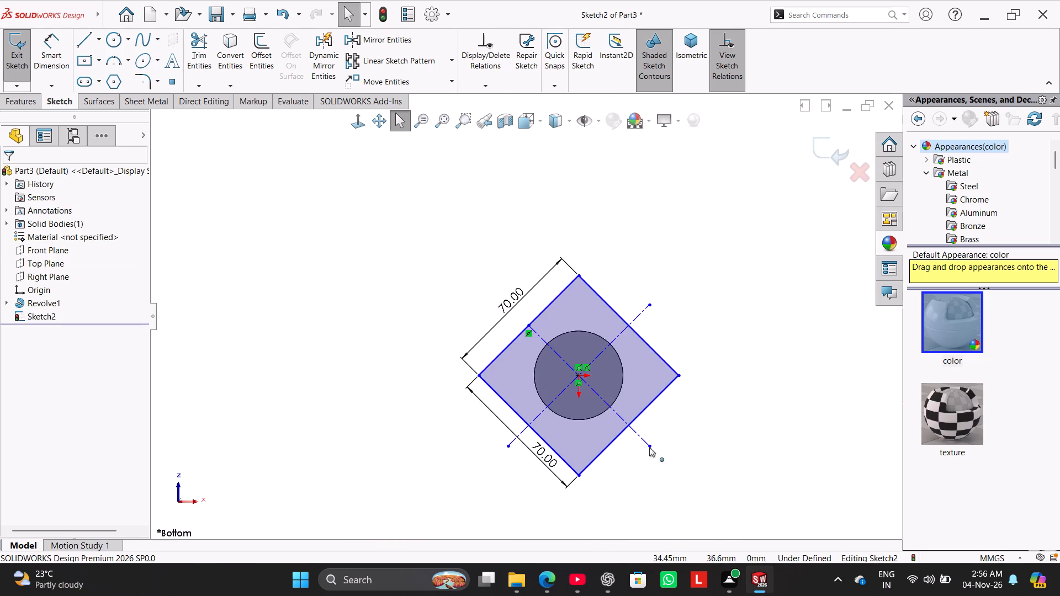
pyautogui.scroll(-4, 651, 440)
pyautogui.moveTo(616, 419); pyautogui.dragTo(577, 382)
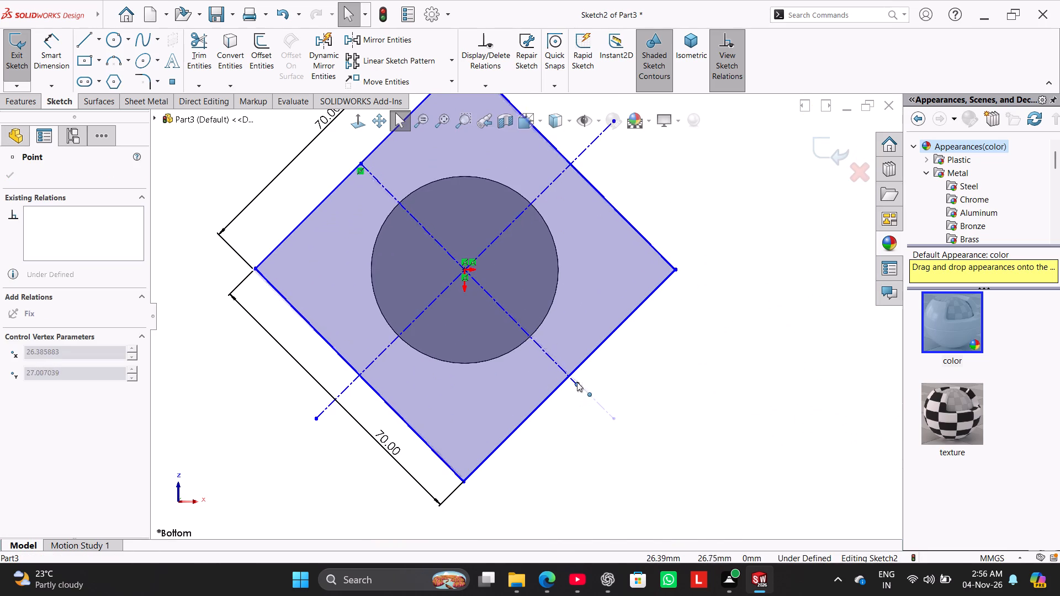
pyautogui.moveTo(577, 382); pyautogui.dragTo(571, 374)
pyautogui.click(596, 415)
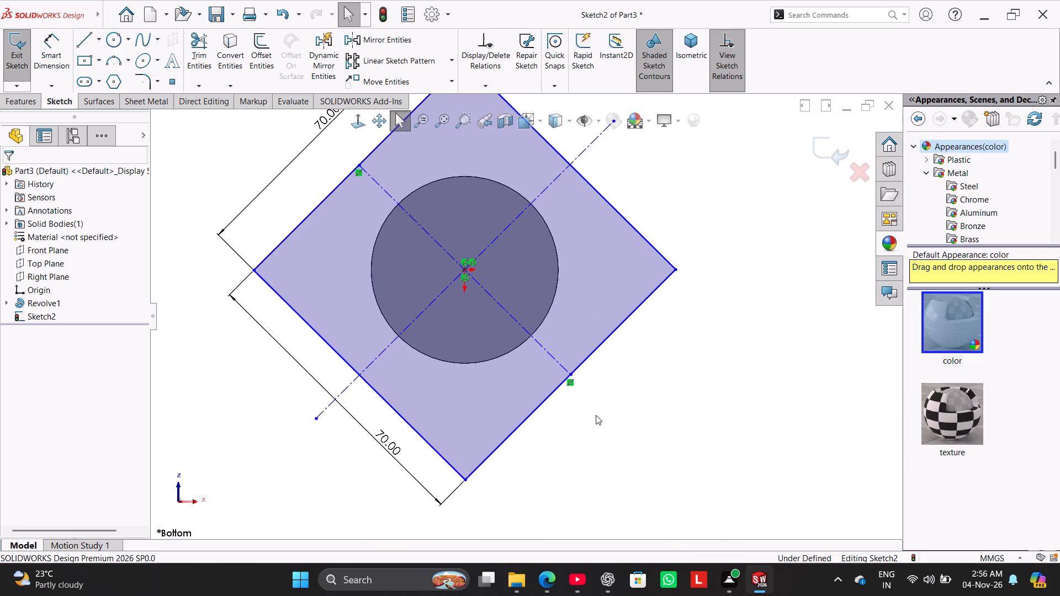
pyautogui.scroll(2, 635, 176)
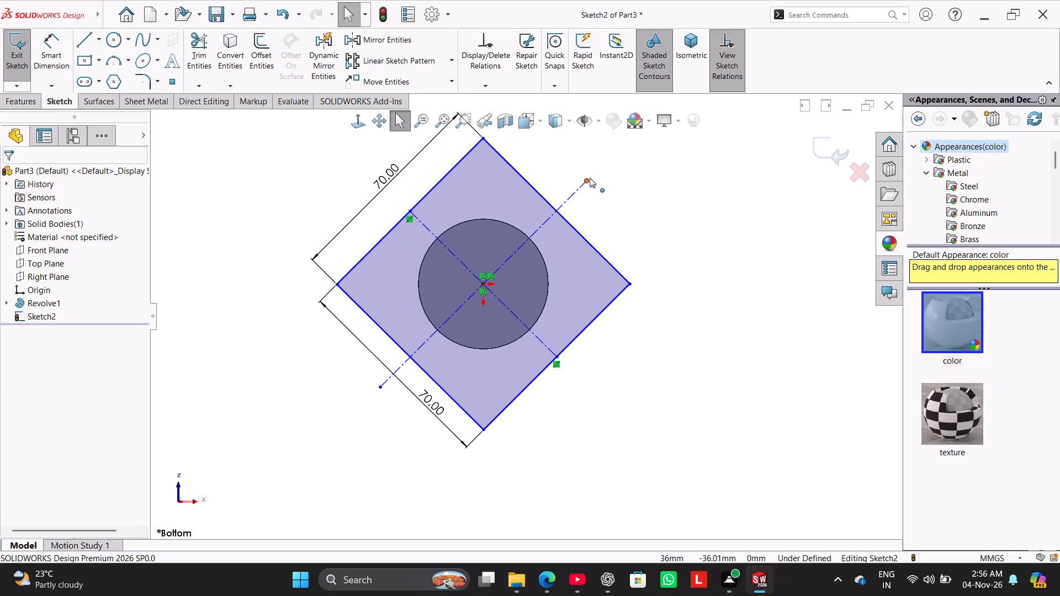
# Move the upper-right and lower-left ends of the other diagonal construction line onto the rotated square's adjacent sides.
pyautogui.moveTo(588, 178); pyautogui.dragTo(555, 211)
pyautogui.moveTo(378, 389); pyautogui.dragTo(417, 357)
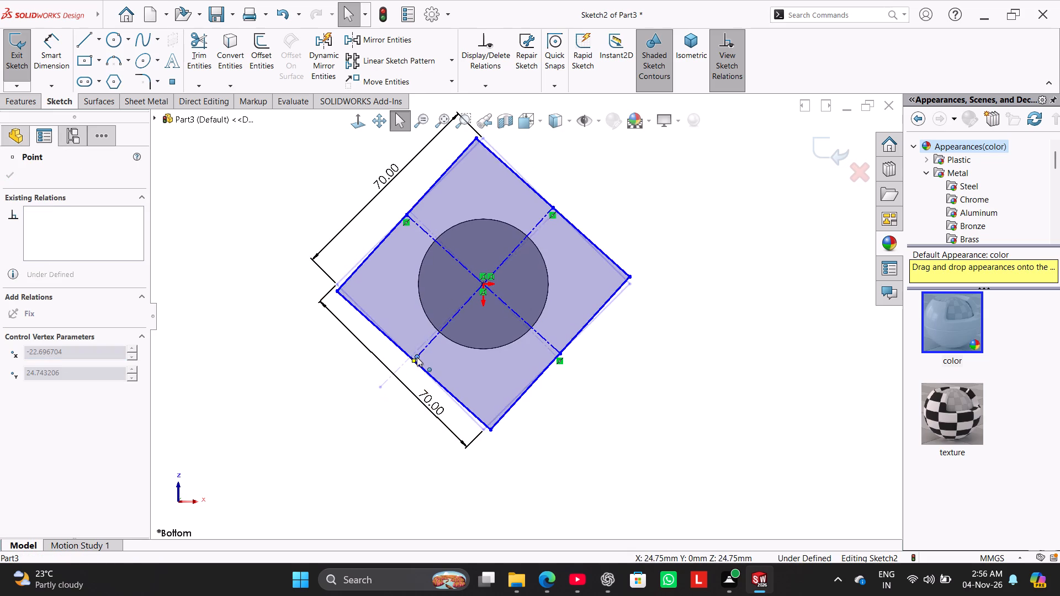
pyautogui.moveTo(417, 357); pyautogui.dragTo(410, 357)
pyautogui.click(354, 387)
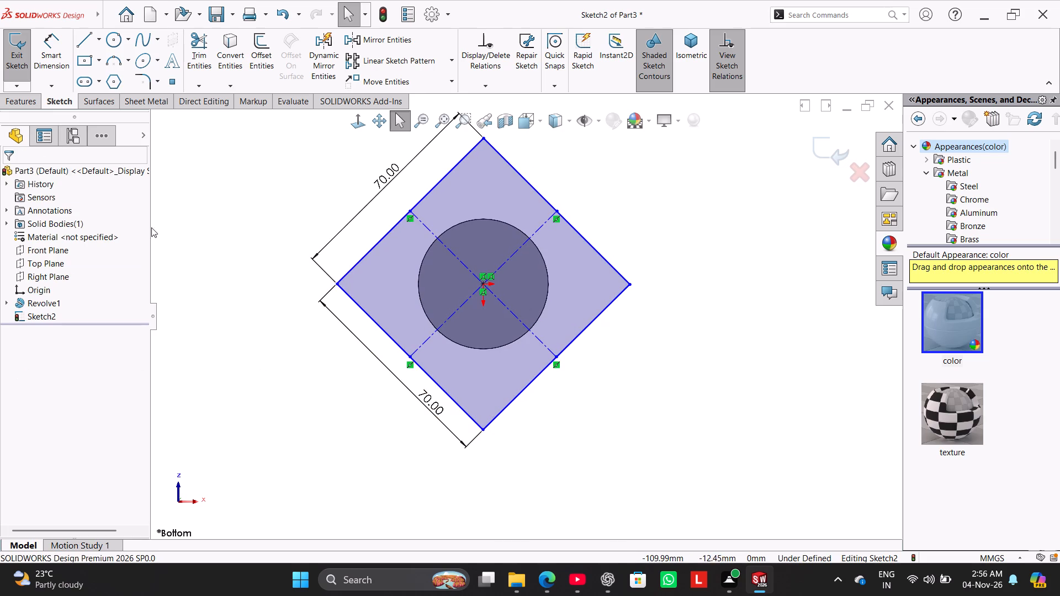
# Draw a vertical centerline from the origin to the rotated square's top corner.
pyautogui.click(97, 39)
pyautogui.click(105, 71)
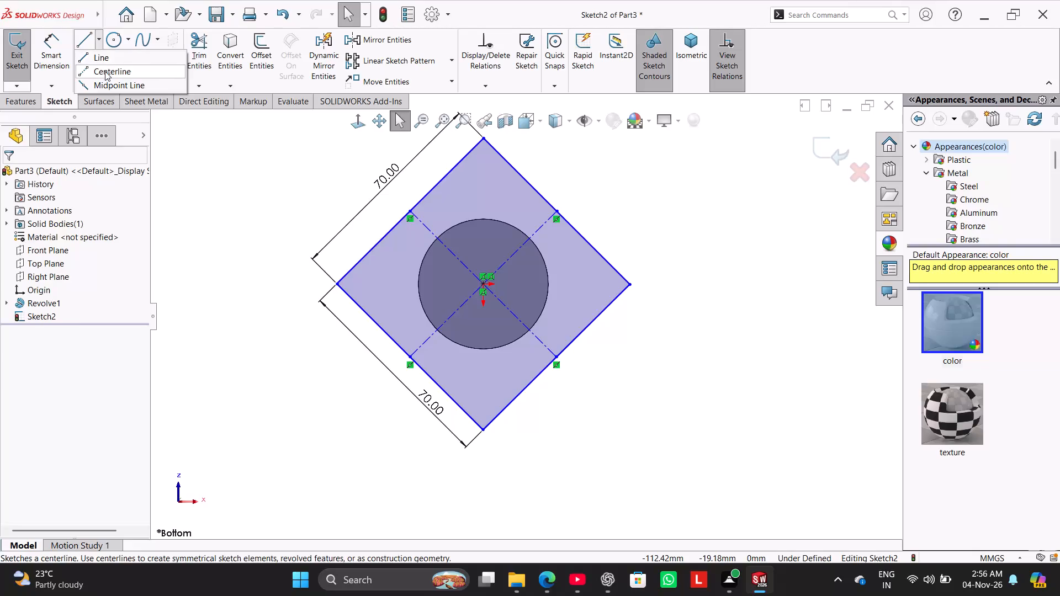
pyautogui.click(484, 286)
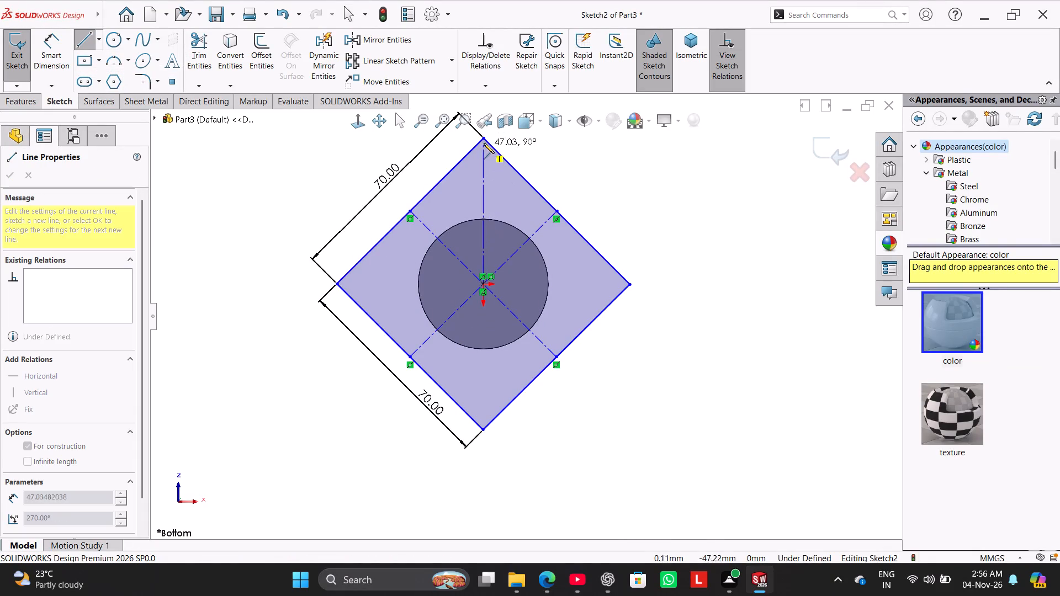
pyautogui.click(483, 137)
pyautogui.rightClick(261, 195)
pyautogui.click(280, 201)
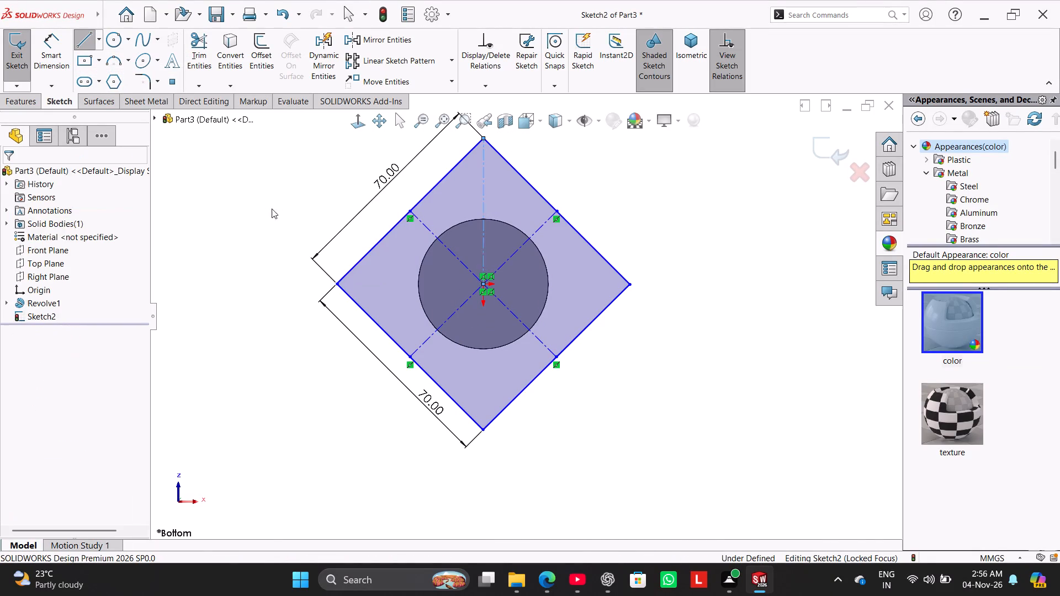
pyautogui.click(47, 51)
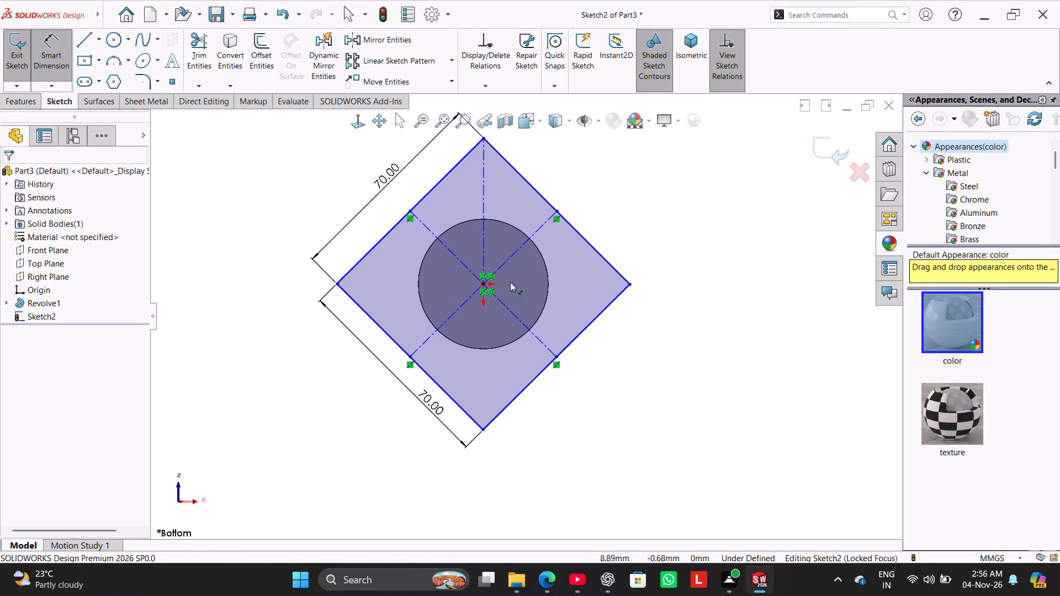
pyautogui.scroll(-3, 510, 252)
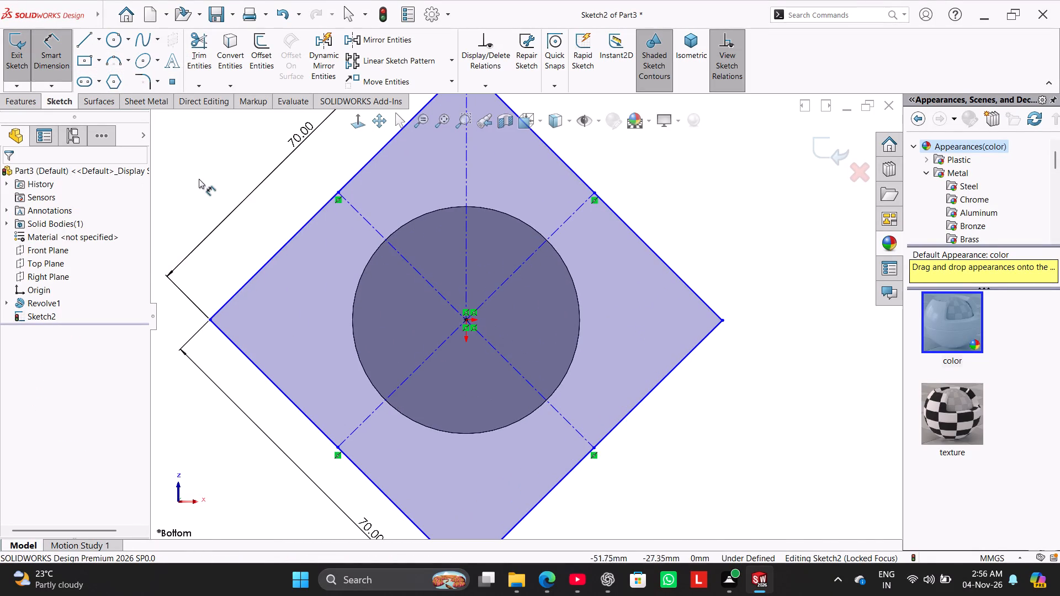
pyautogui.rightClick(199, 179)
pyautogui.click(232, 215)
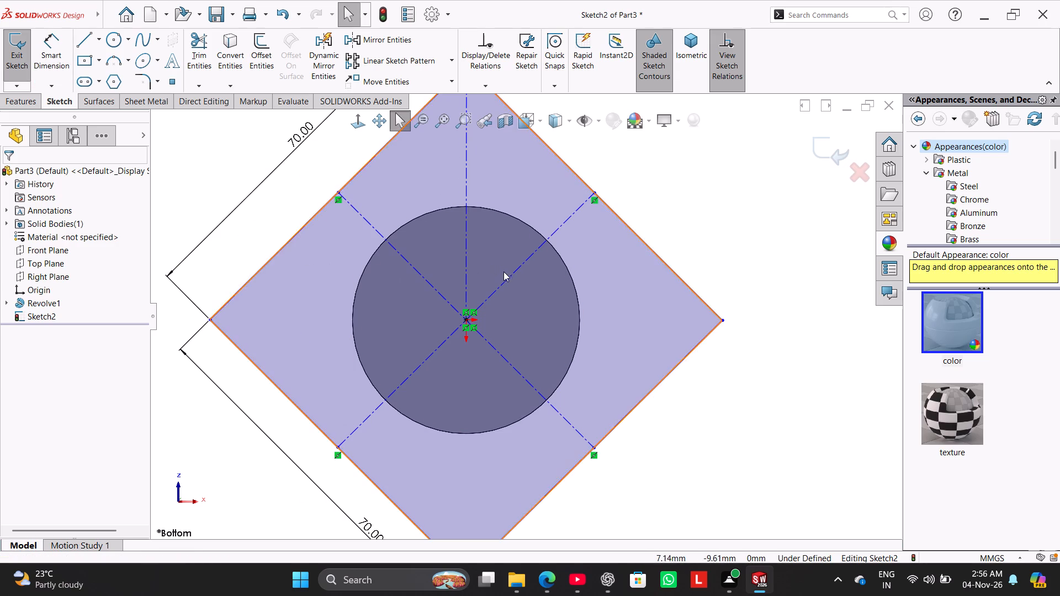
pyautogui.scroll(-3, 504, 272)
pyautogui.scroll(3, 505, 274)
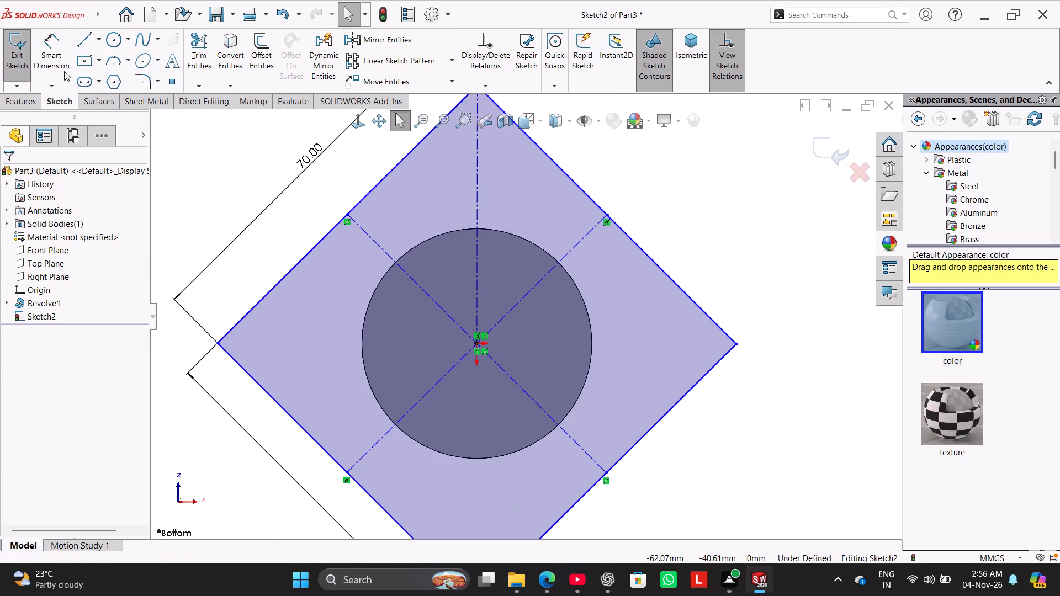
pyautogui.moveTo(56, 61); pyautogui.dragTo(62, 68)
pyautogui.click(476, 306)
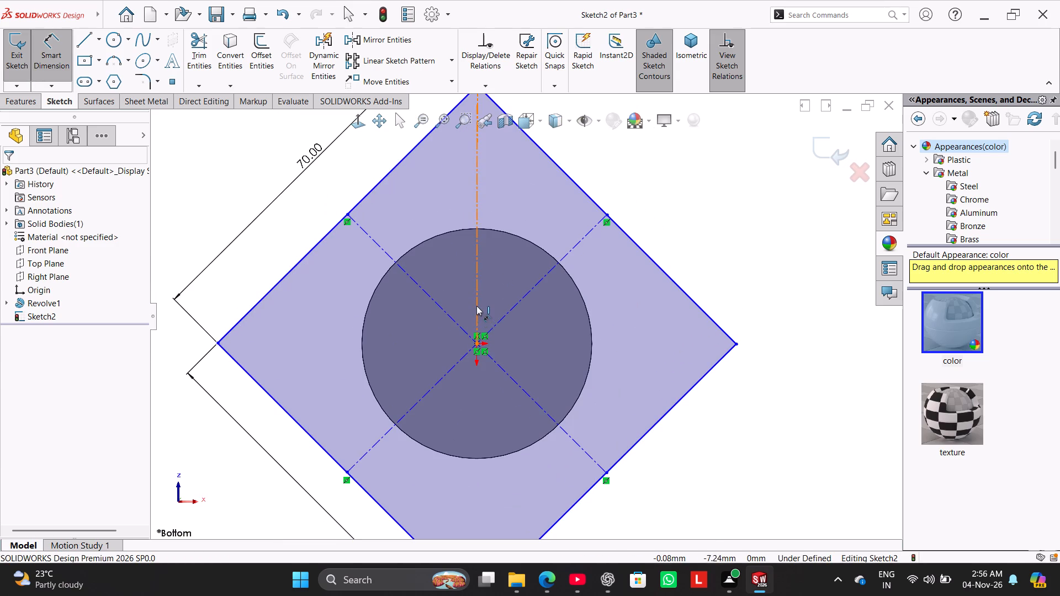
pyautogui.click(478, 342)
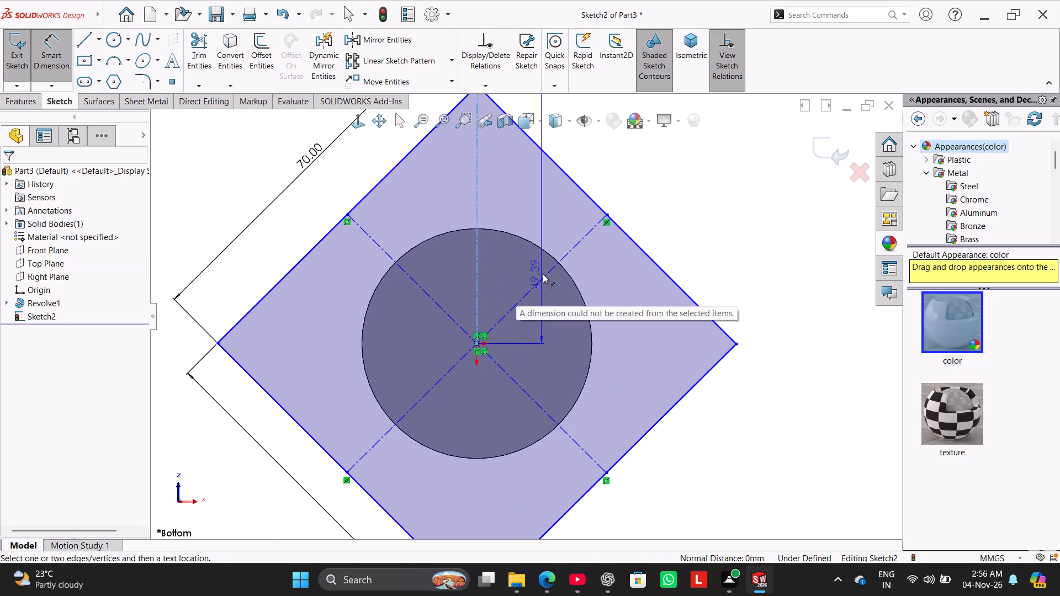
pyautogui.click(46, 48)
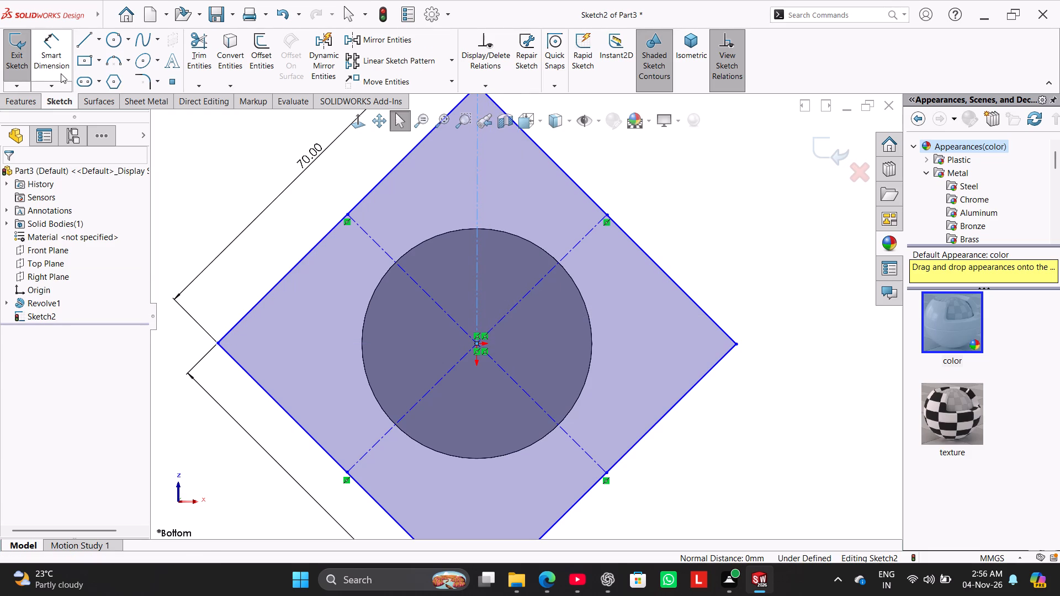
# Draw a centerline from the origin to the rotated square's right corner.
pyautogui.click(99, 38)
pyautogui.click(99, 71)
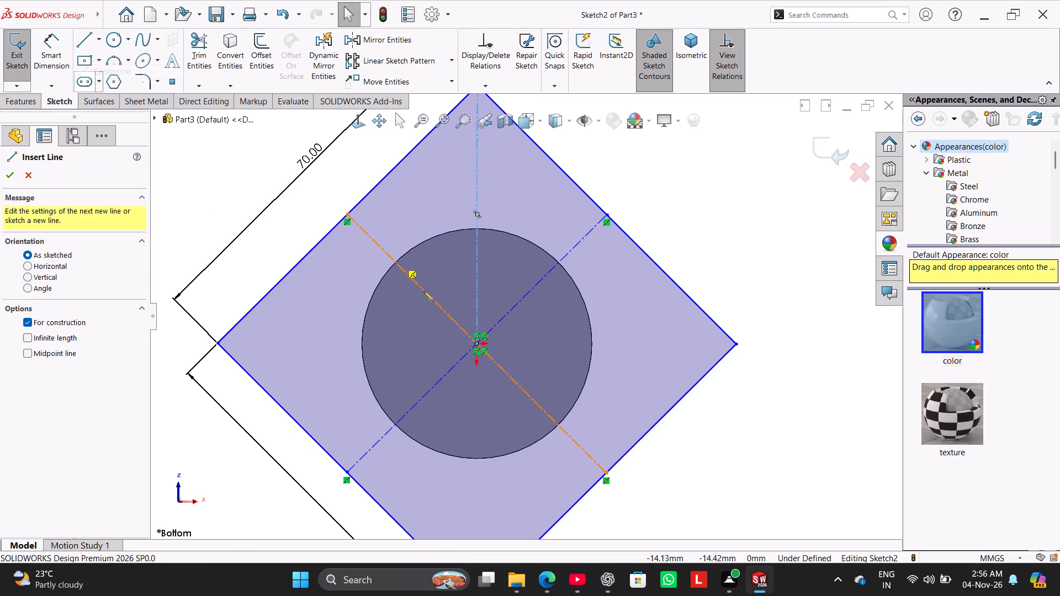
pyautogui.click(477, 344)
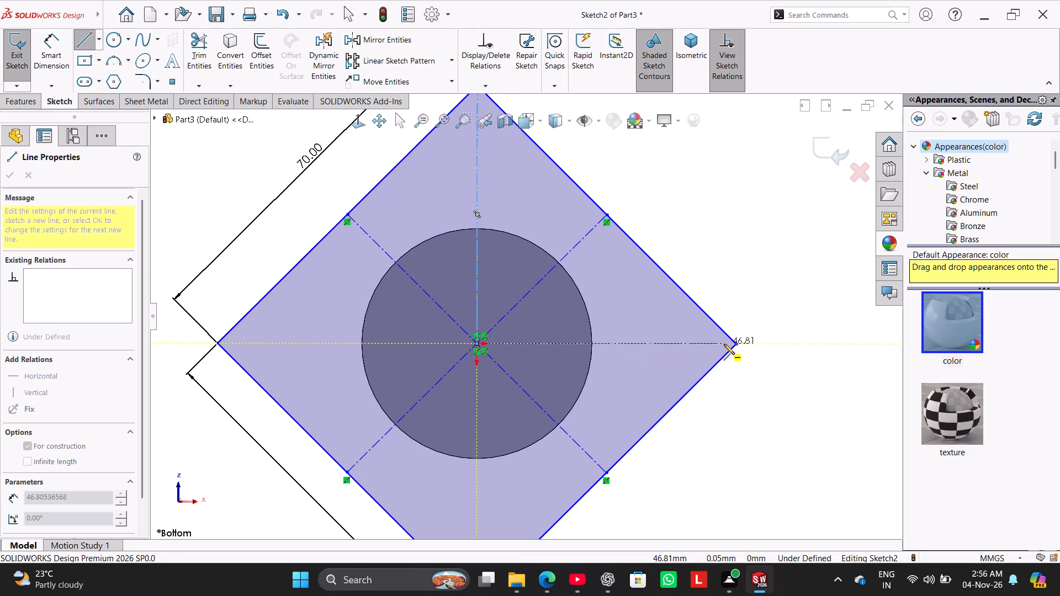
pyautogui.click(736, 344)
pyautogui.rightClick(733, 289)
pyautogui.click(758, 296)
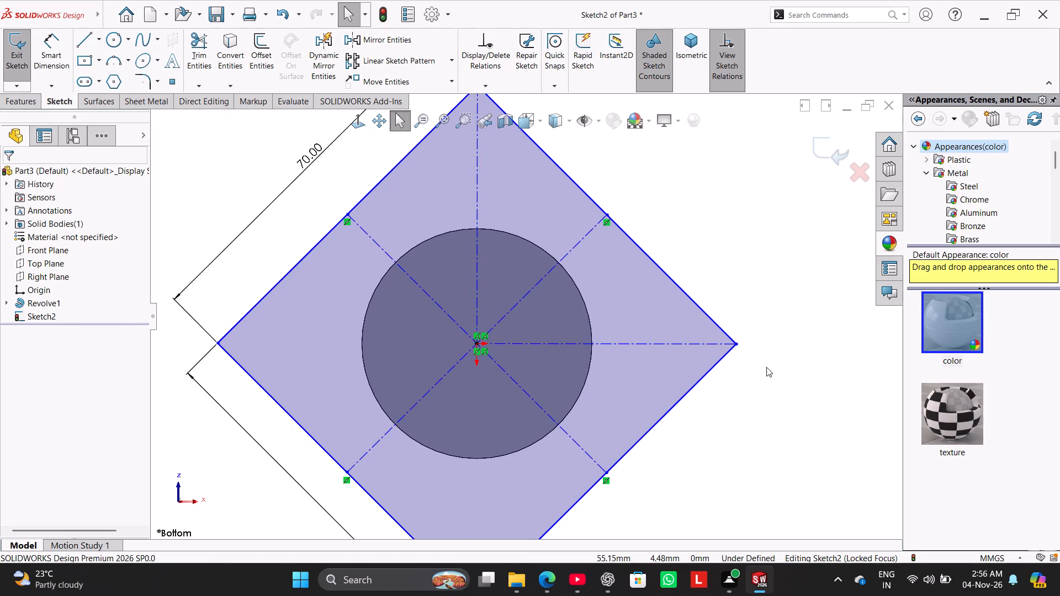
# Add a horizontal relation to the centerline running from the origin to the square's right corner.
pyautogui.rightClick(653, 343)
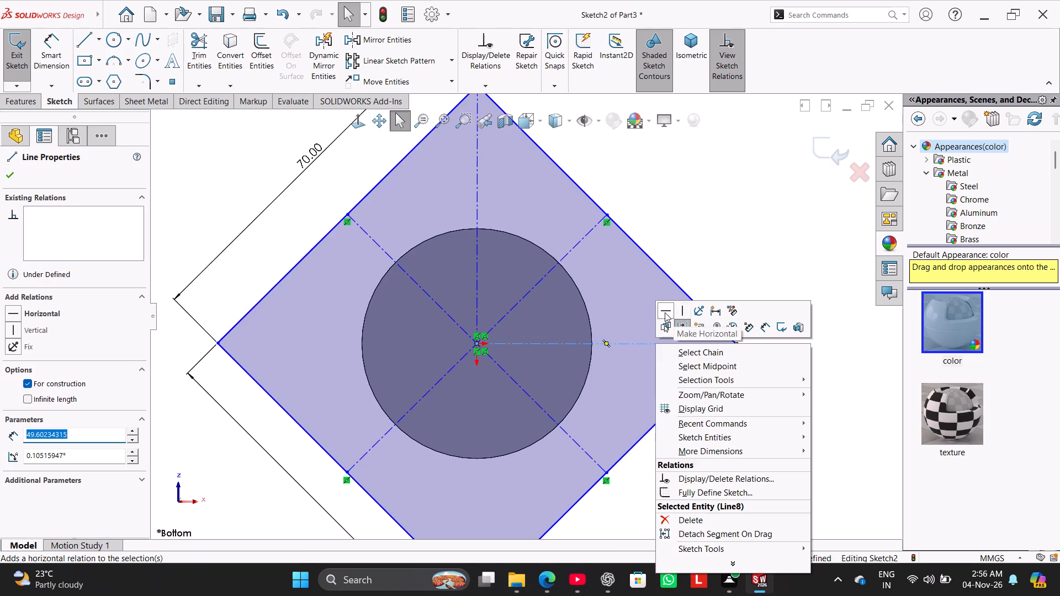
pyautogui.click(665, 312)
pyautogui.click(700, 239)
pyautogui.scroll(2, 730, 332)
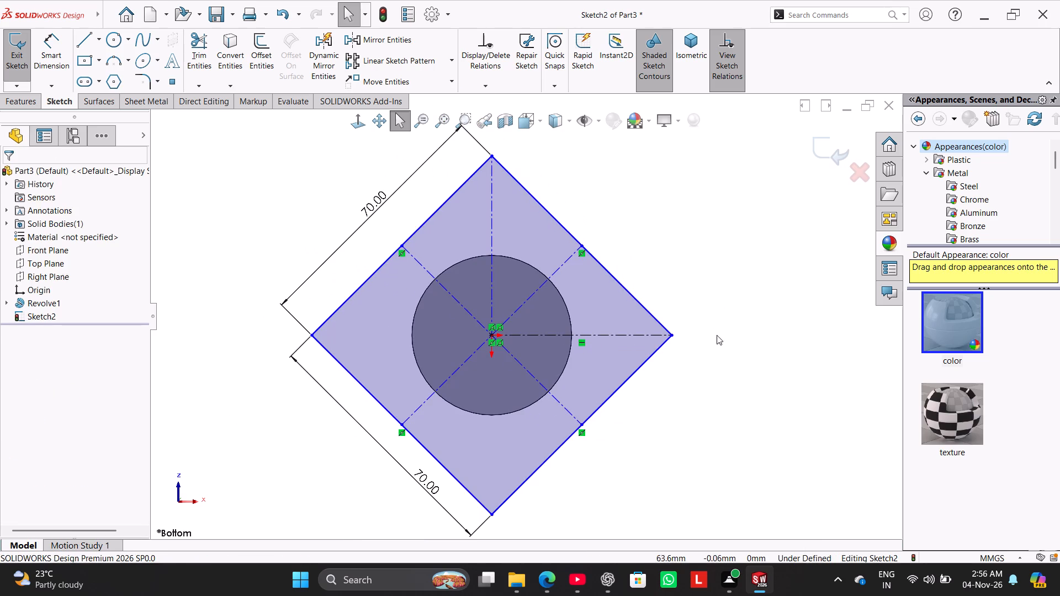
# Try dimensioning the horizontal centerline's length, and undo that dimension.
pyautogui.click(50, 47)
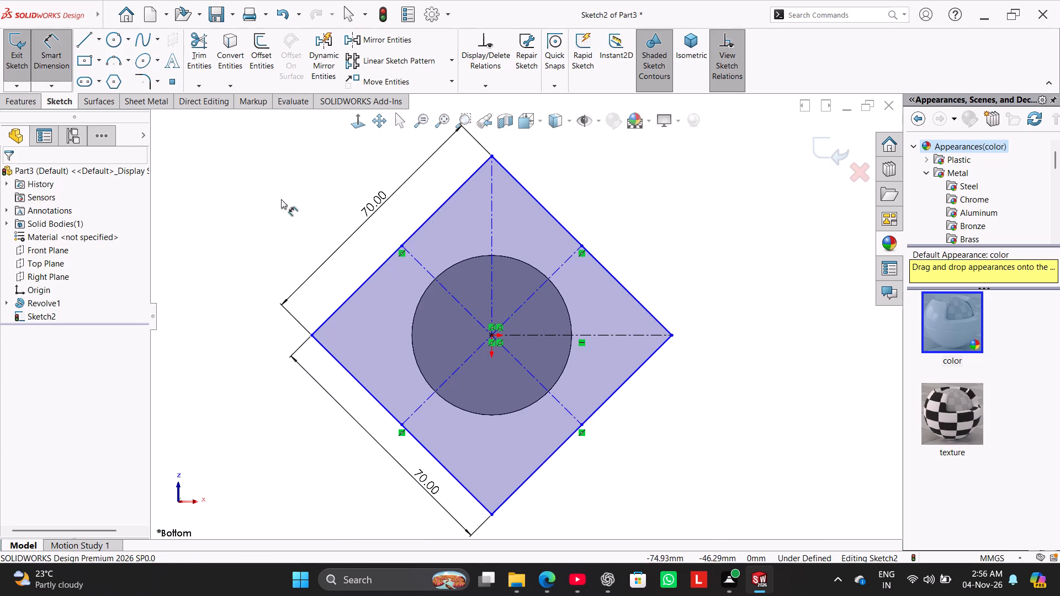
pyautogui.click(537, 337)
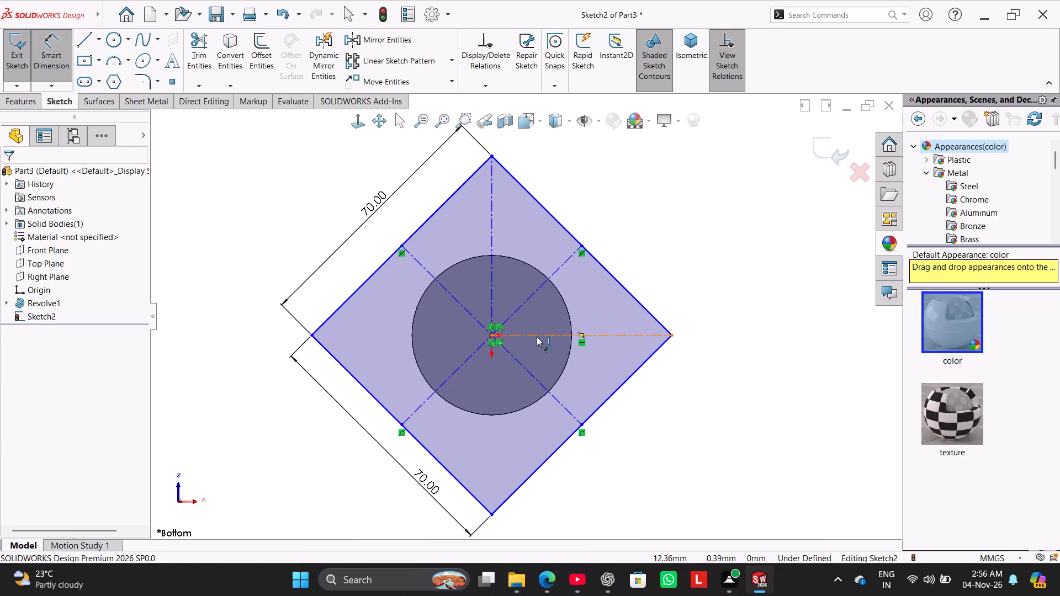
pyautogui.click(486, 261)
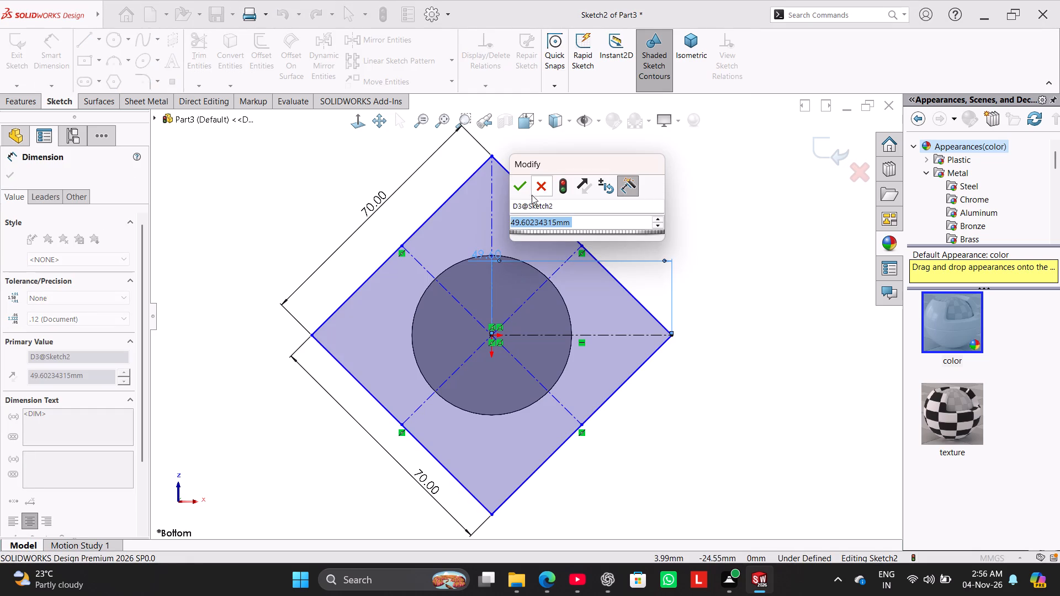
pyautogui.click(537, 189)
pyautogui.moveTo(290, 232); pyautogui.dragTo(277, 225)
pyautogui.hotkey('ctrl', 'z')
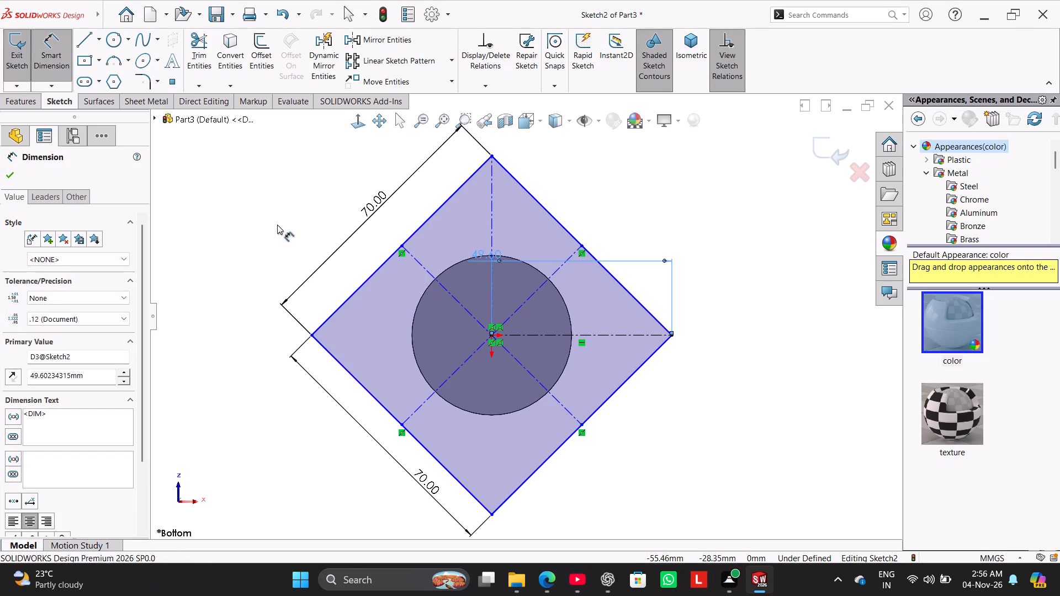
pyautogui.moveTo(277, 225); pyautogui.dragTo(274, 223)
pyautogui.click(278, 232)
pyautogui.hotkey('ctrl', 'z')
# Dimension the angle between the horizontal and vertical centerlines as 90 degrees, placed outside the square's upper-right side.
pyautogui.click(50, 66)
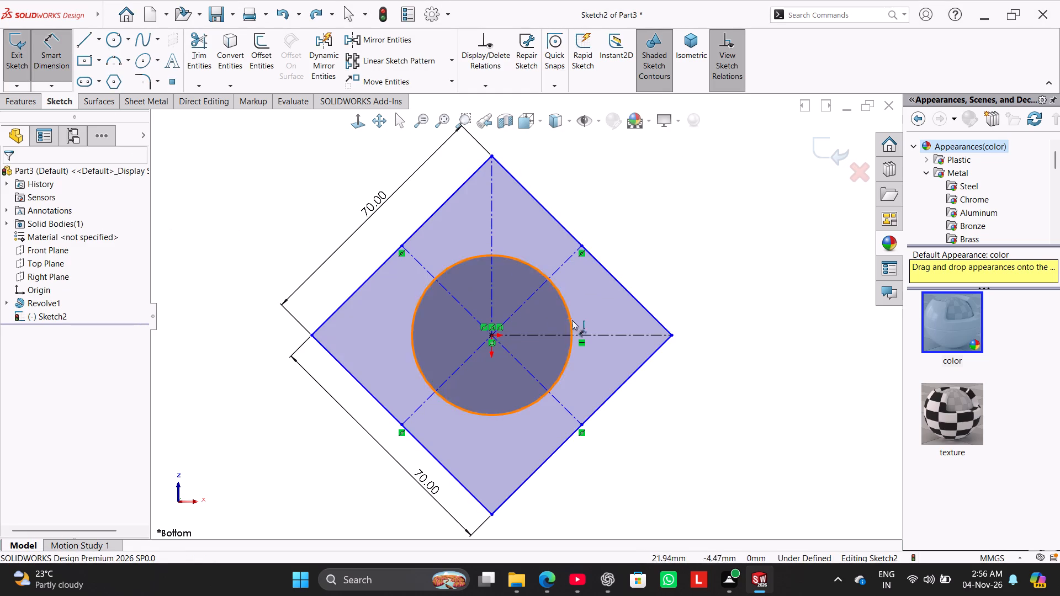
pyautogui.click(579, 336)
pyautogui.click(493, 244)
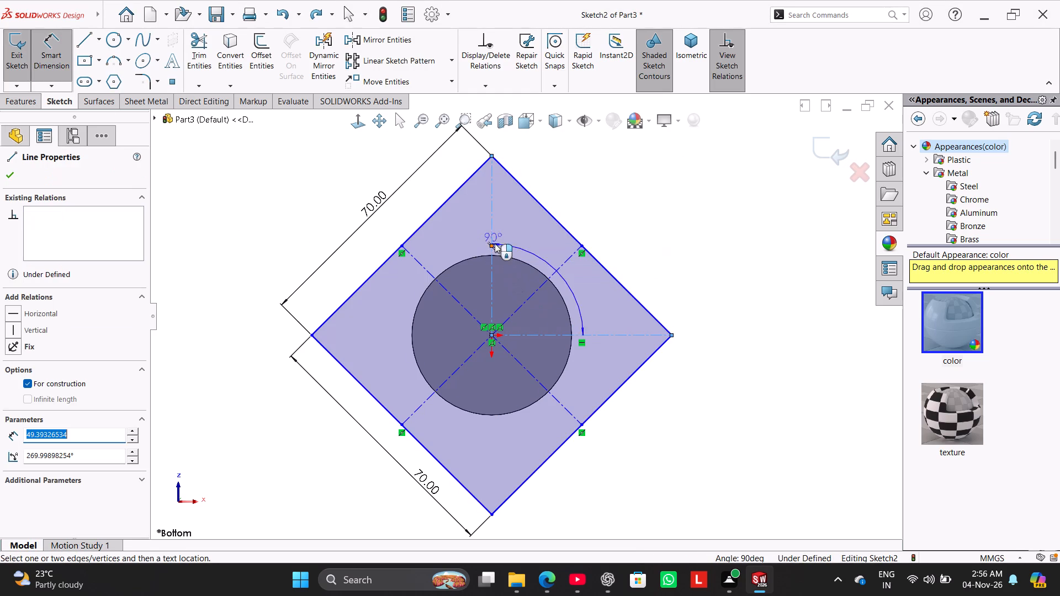
pyautogui.click(593, 209)
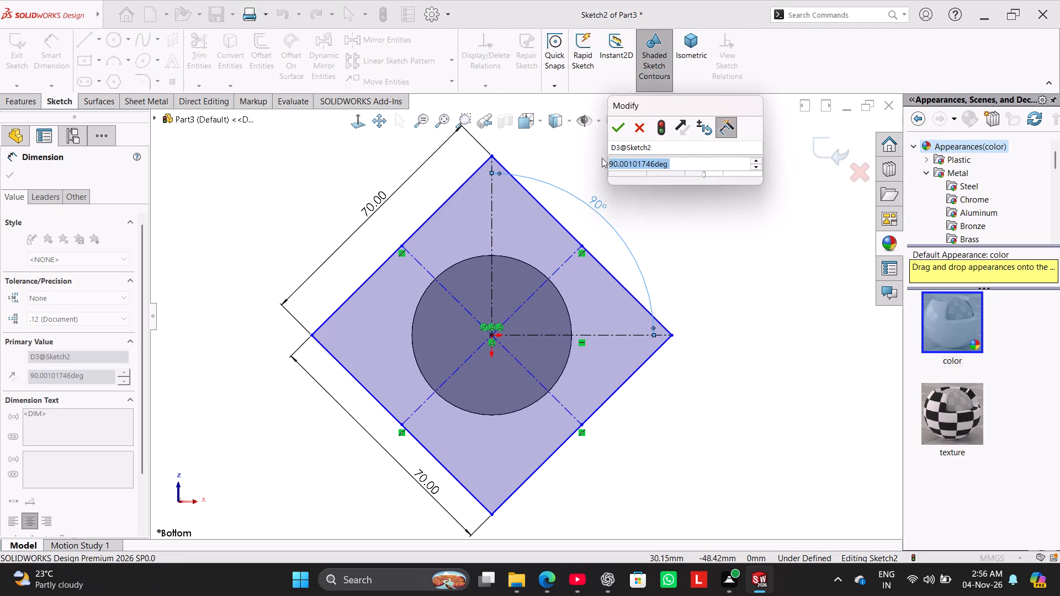
pyautogui.click(611, 134)
pyautogui.rightClick(624, 197)
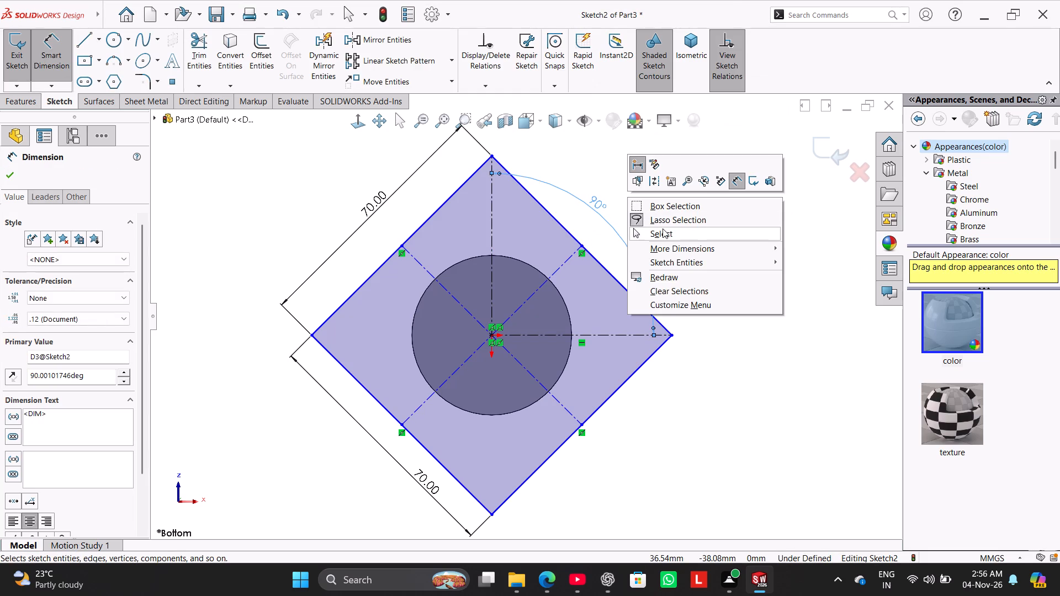
pyautogui.click(662, 230)
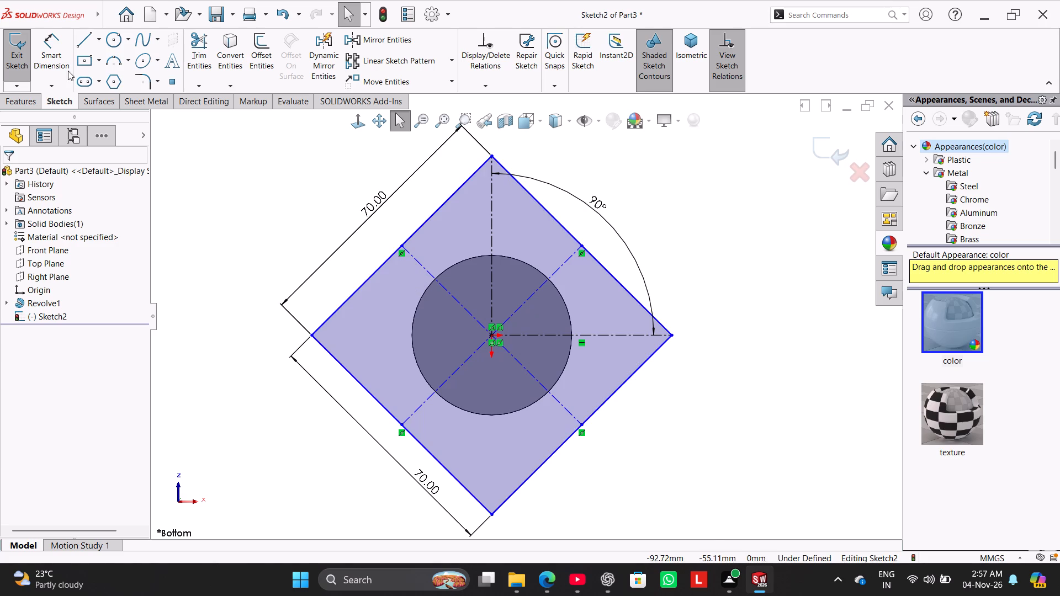
# Dimension the angle between the two diagonal construction lines as 90 degrees, placed just outside the circle's right side.
pyautogui.click(56, 56)
pyautogui.click(548, 392)
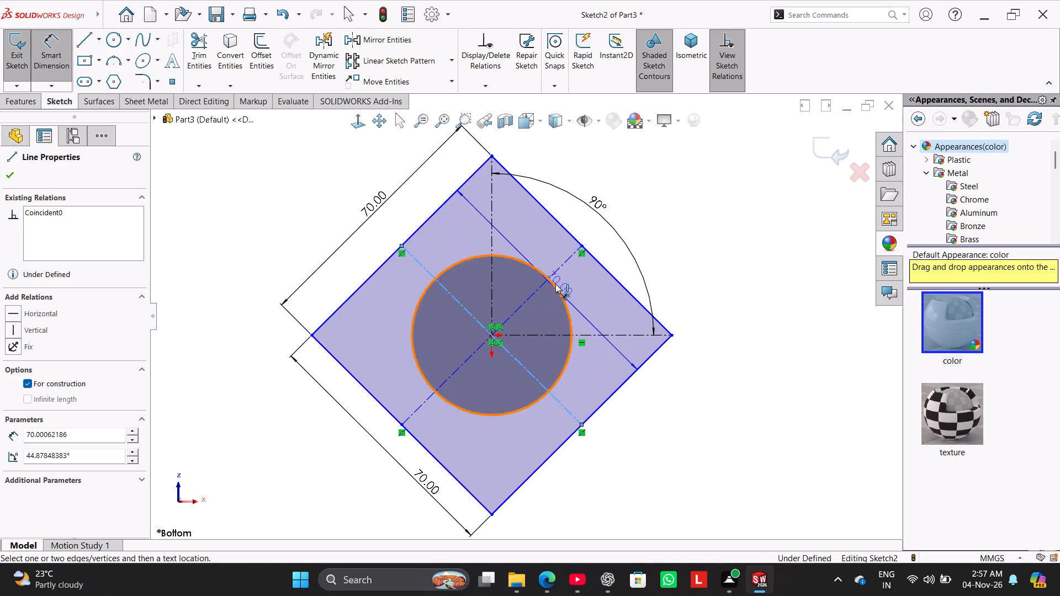
pyautogui.click(553, 273)
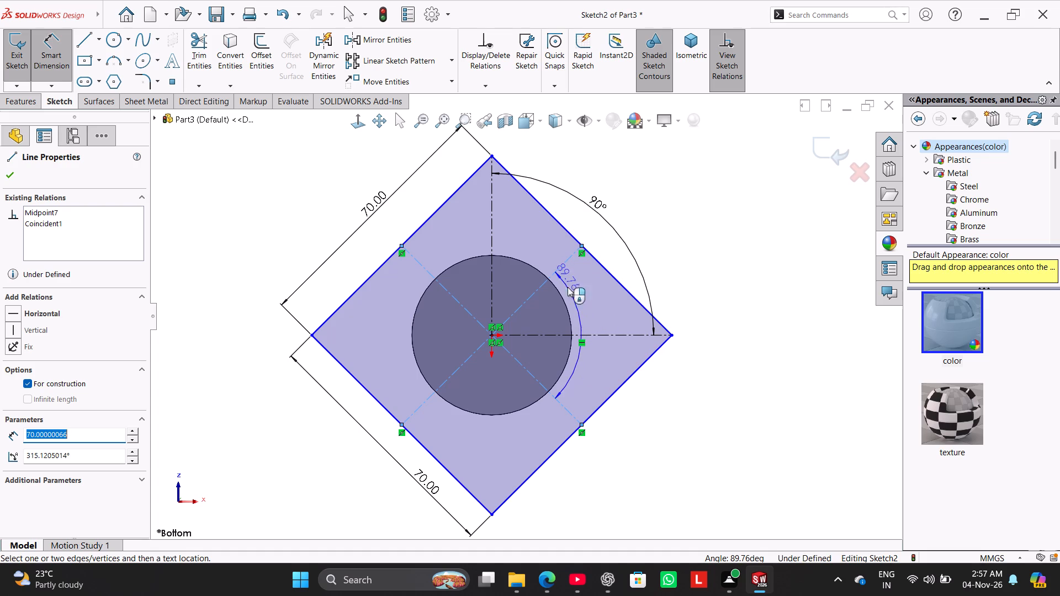
pyautogui.click(591, 345)
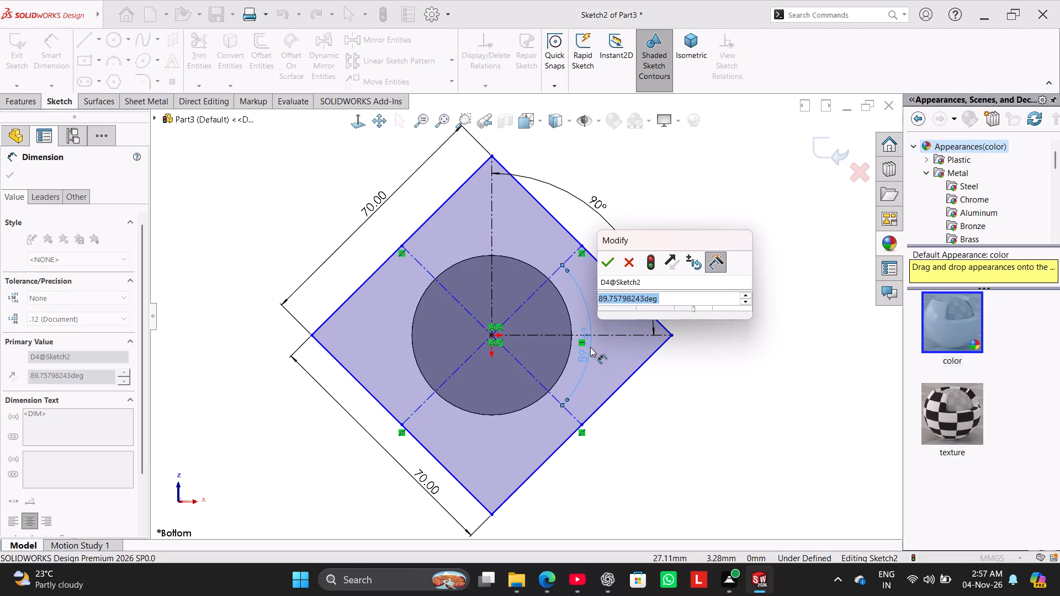
pyautogui.write('90')
pyautogui.press('Return')
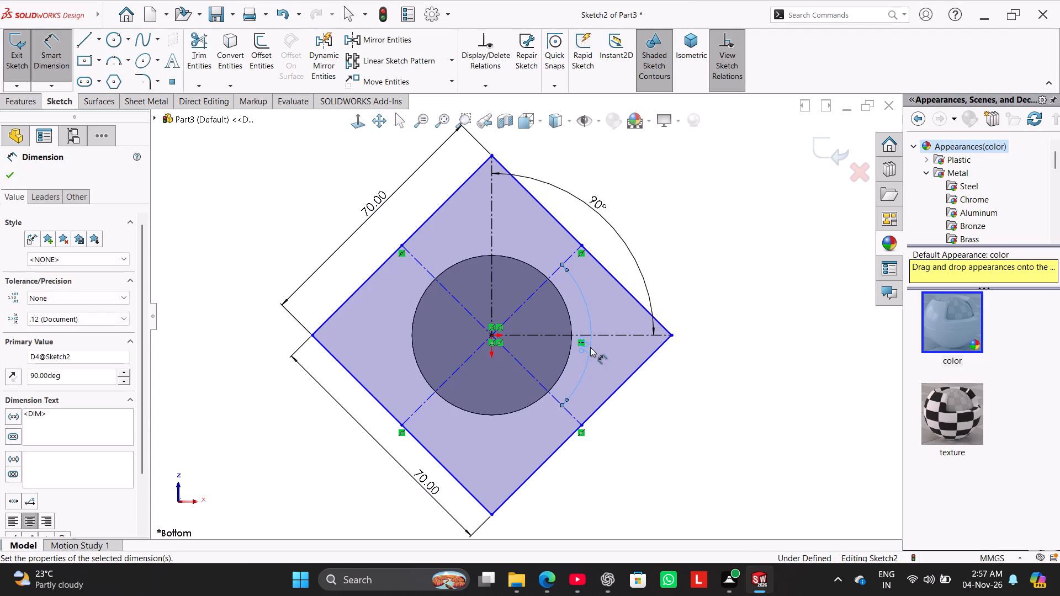
pyautogui.rightClick(817, 218)
pyautogui.click(833, 252)
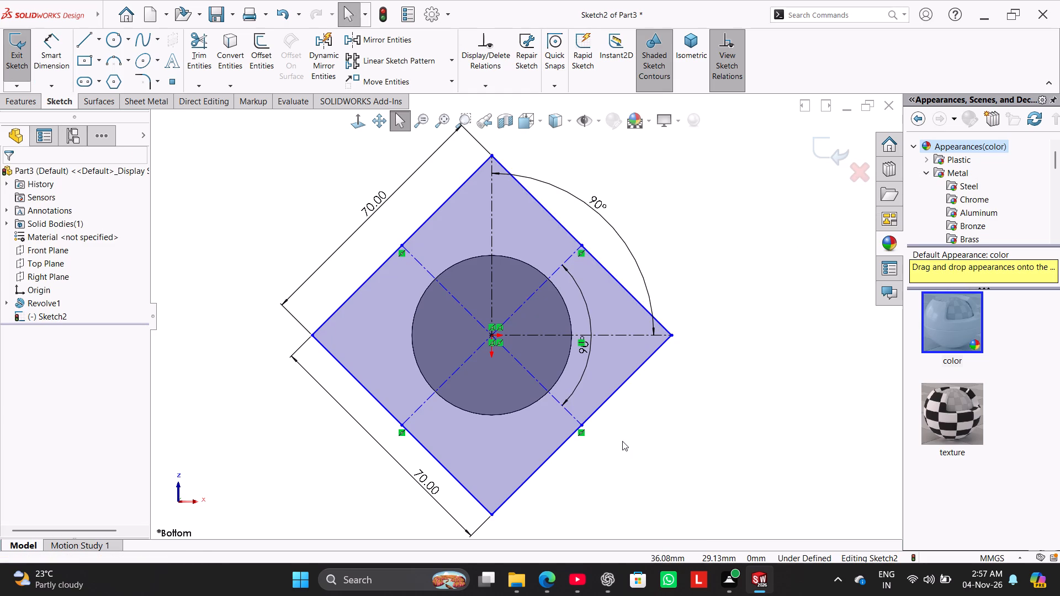
# Dimension the angle between the horizontal centerline and the upper-right diagonal construction line as 45 degrees.
pyautogui.moveTo(42, 48); pyautogui.dragTo(45, 50)
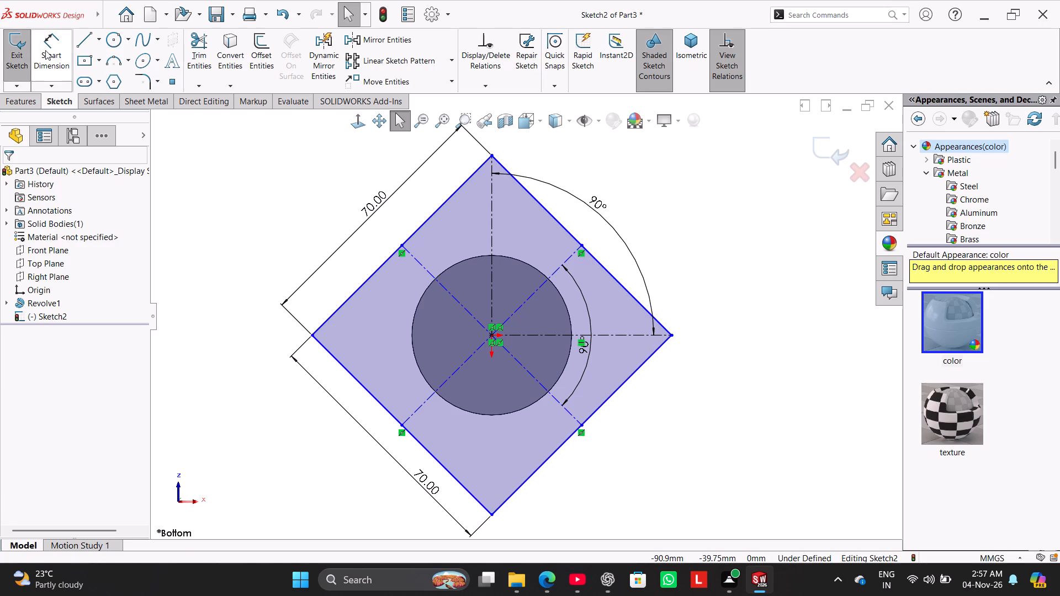
pyautogui.moveTo(45, 50); pyautogui.dragTo(46, 53)
pyautogui.click(541, 333)
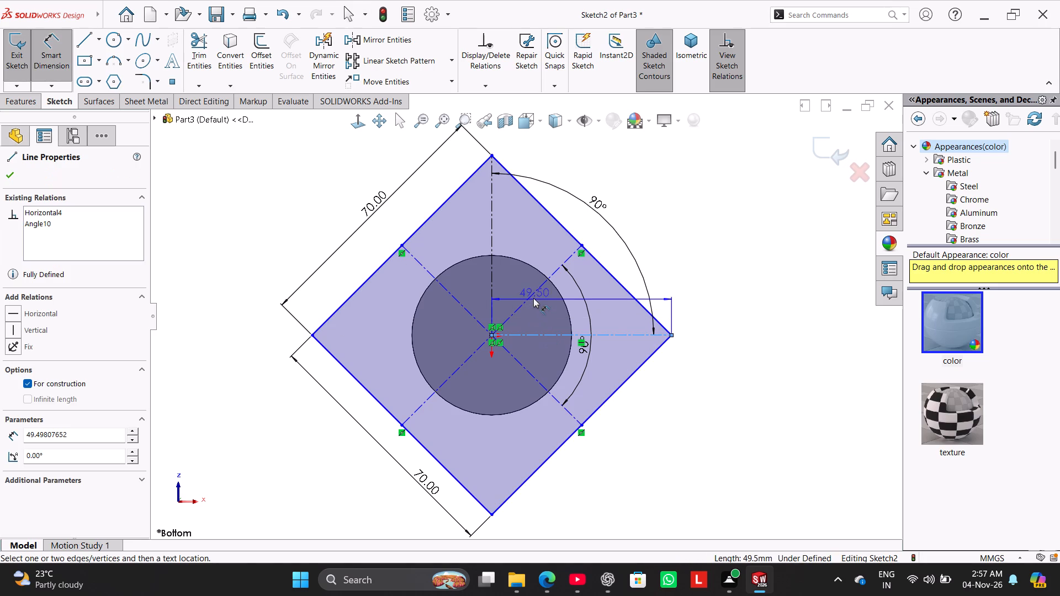
pyautogui.click(533, 295)
pyautogui.click(602, 299)
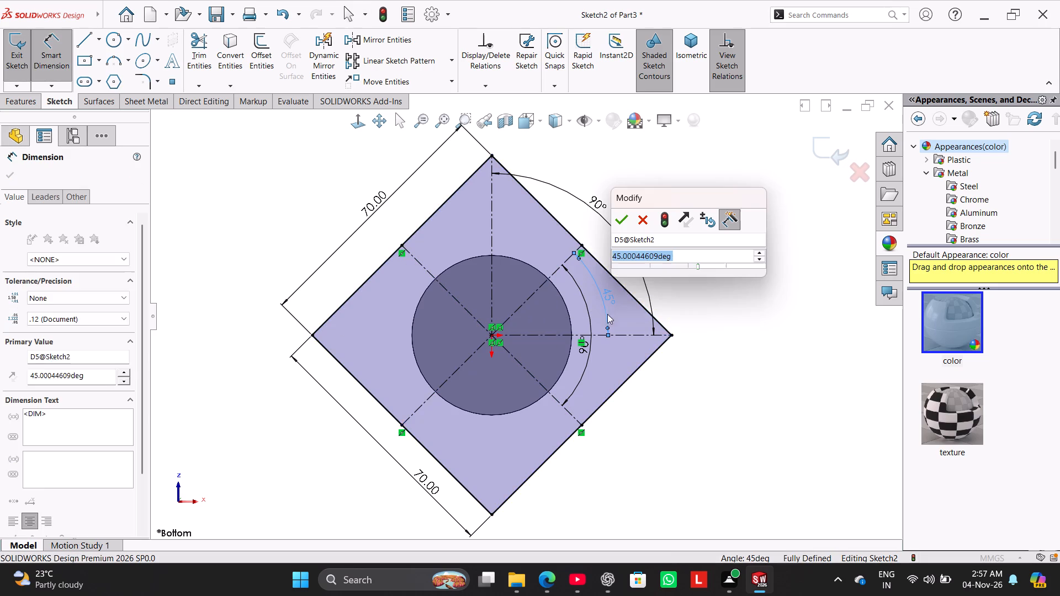
pyautogui.click(622, 215)
pyautogui.rightClick(686, 212)
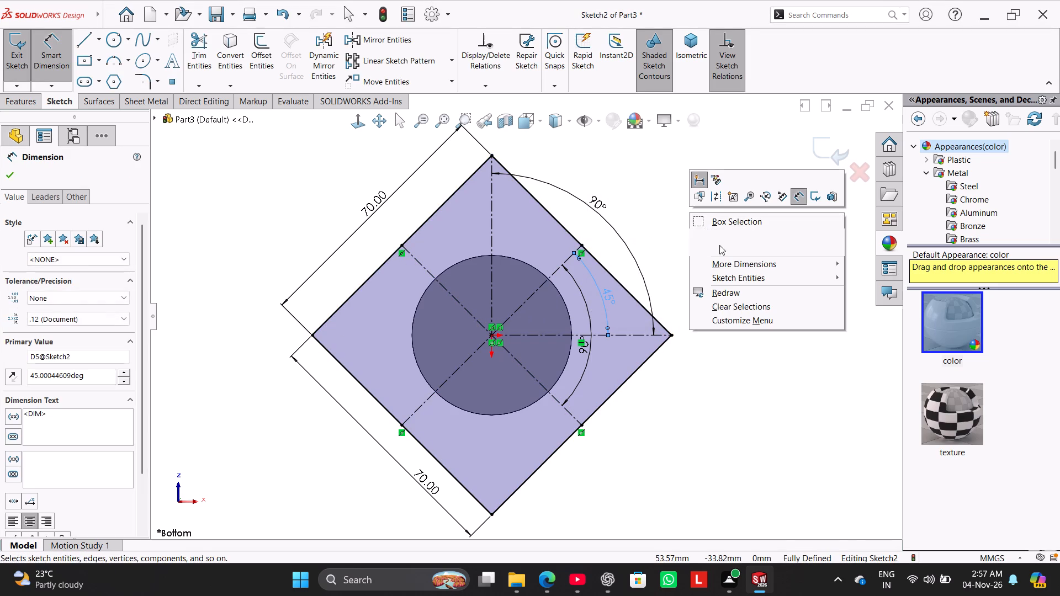
# Extrude the 70 mm square sketch as a 10 mm blind boss merged with the cylindrical body.
pyautogui.click(722, 249)
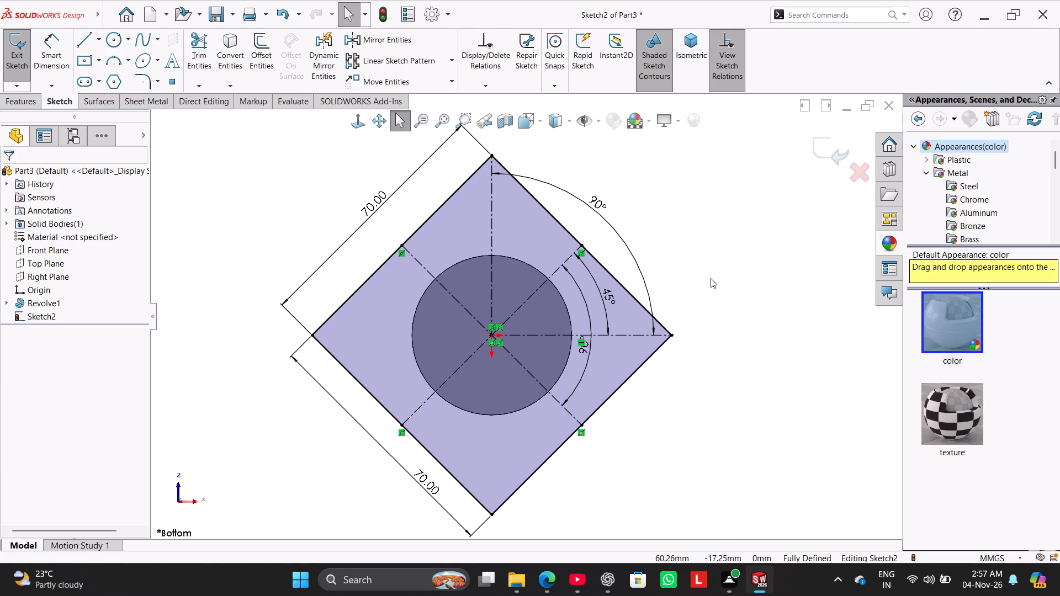
pyautogui.click(27, 102)
pyautogui.click(20, 54)
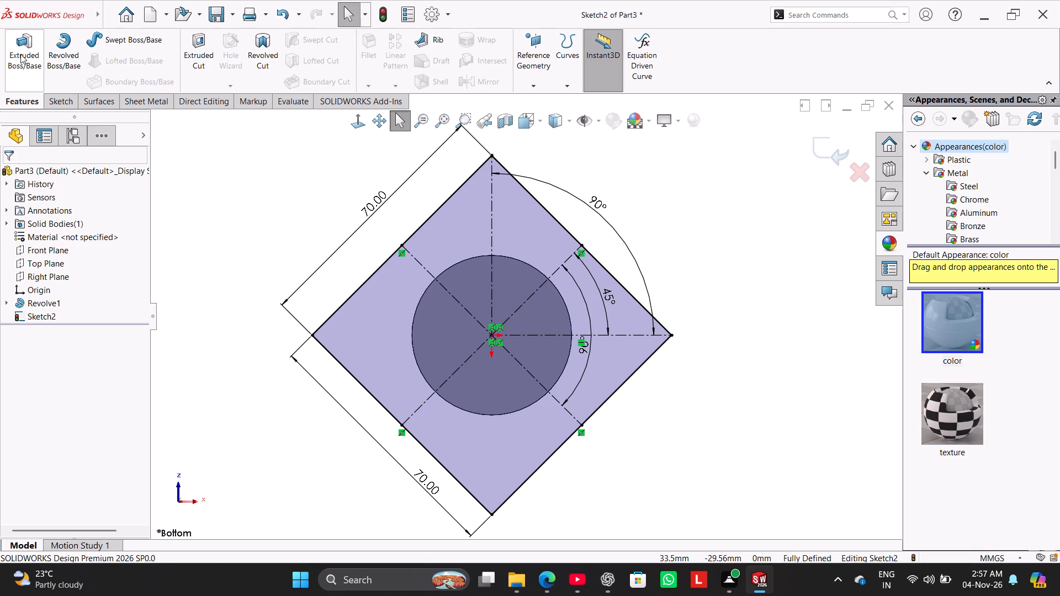
pyautogui.moveTo(280, 236); pyautogui.dragTo(314, 202, button='middle')
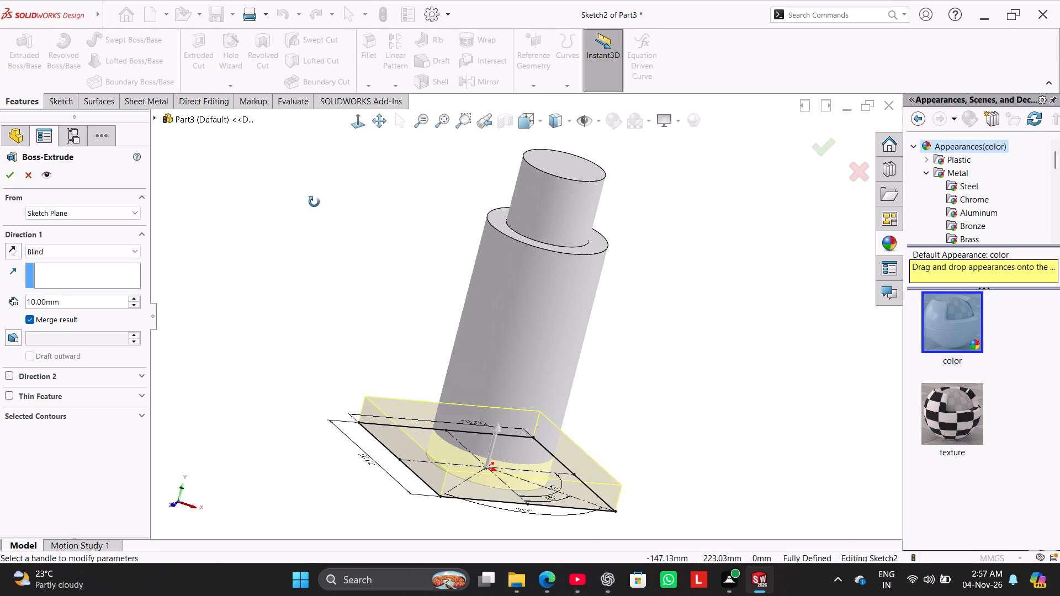
pyautogui.moveTo(314, 202); pyautogui.dragTo(315, 201, button='middle')
pyautogui.click(12, 171)
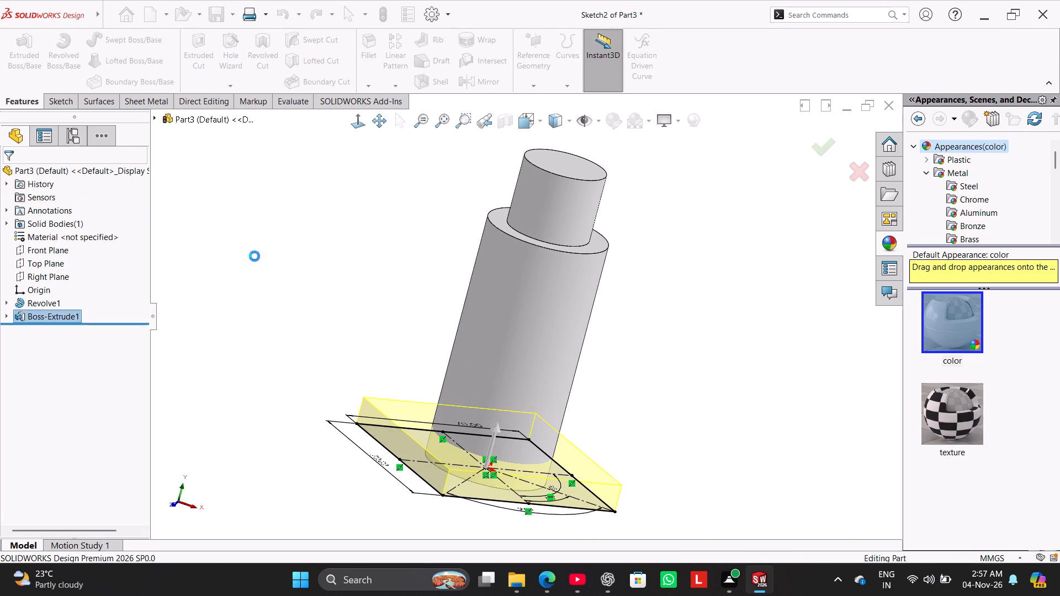
pyautogui.click(272, 258)
# Examine the square base plate and its underside from isometric, tilted and face-on views.
pyautogui.moveTo(274, 344); pyautogui.dragTo(401, 247, button='right')
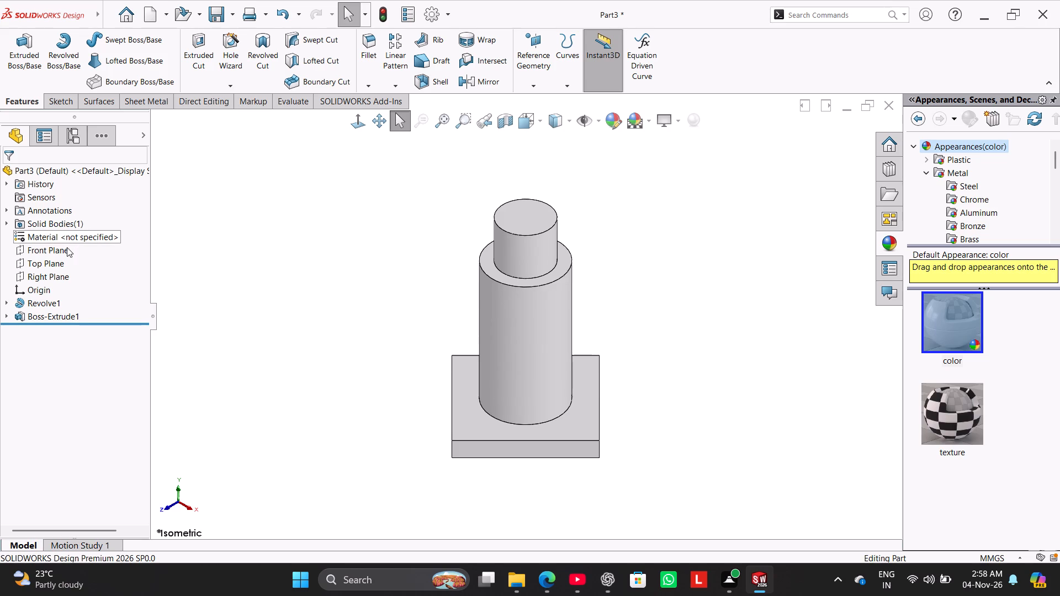
pyautogui.click(237, 241)
pyautogui.scroll(-5, 596, 416)
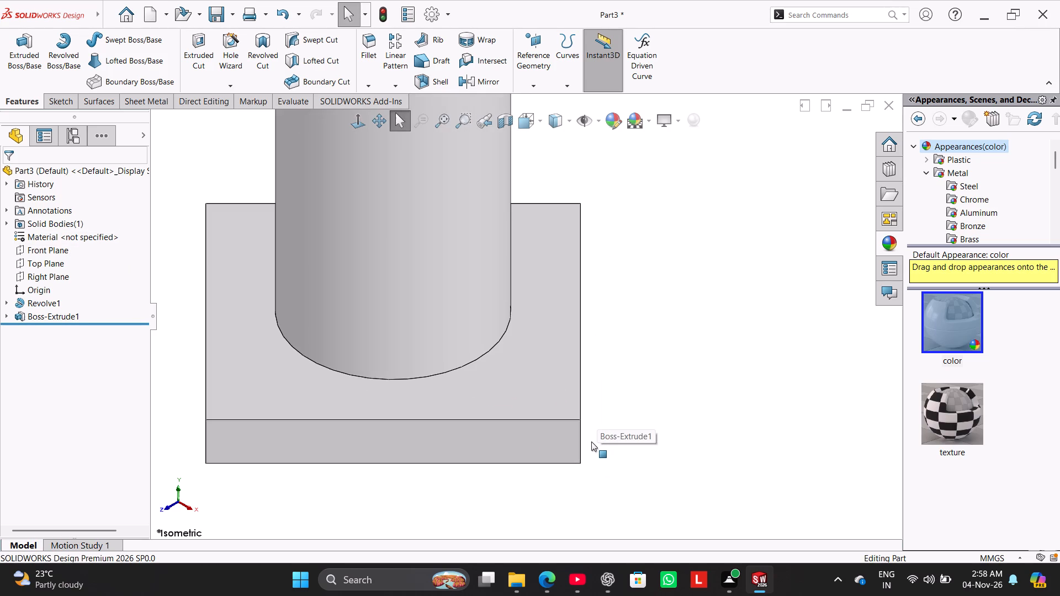
pyautogui.scroll(4, 591, 439)
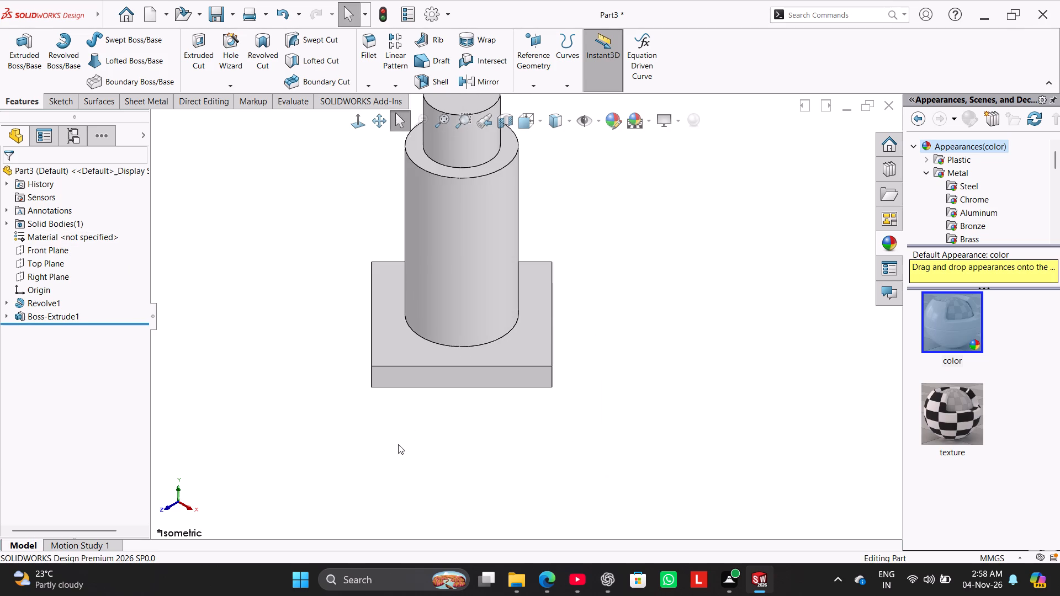
pyautogui.moveTo(399, 444); pyautogui.dragTo(437, 302, button='middle')
pyautogui.scroll(1, 436, 328)
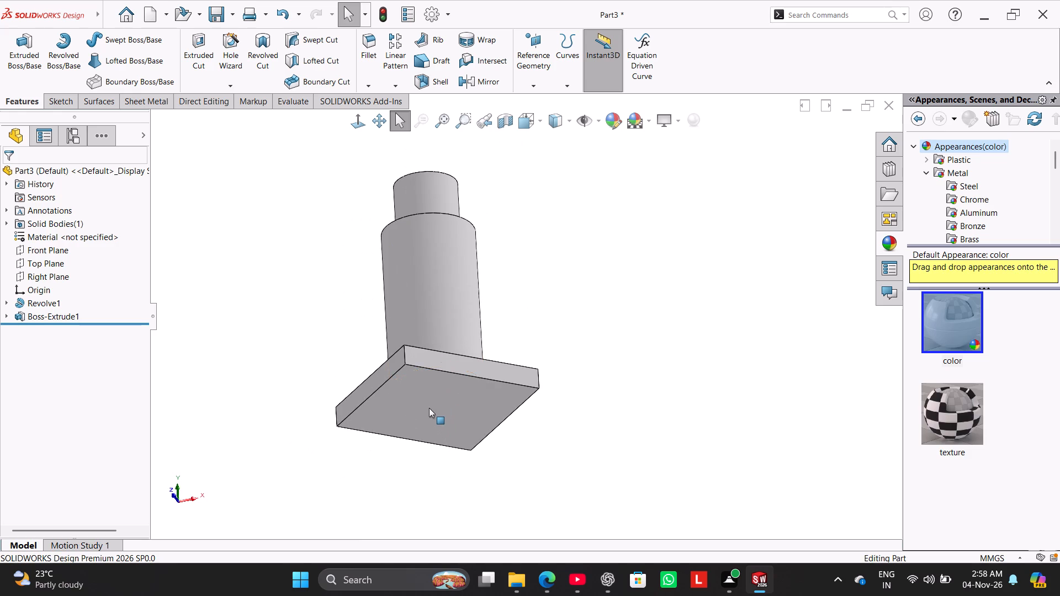
pyautogui.click(455, 394)
pyautogui.click(502, 365)
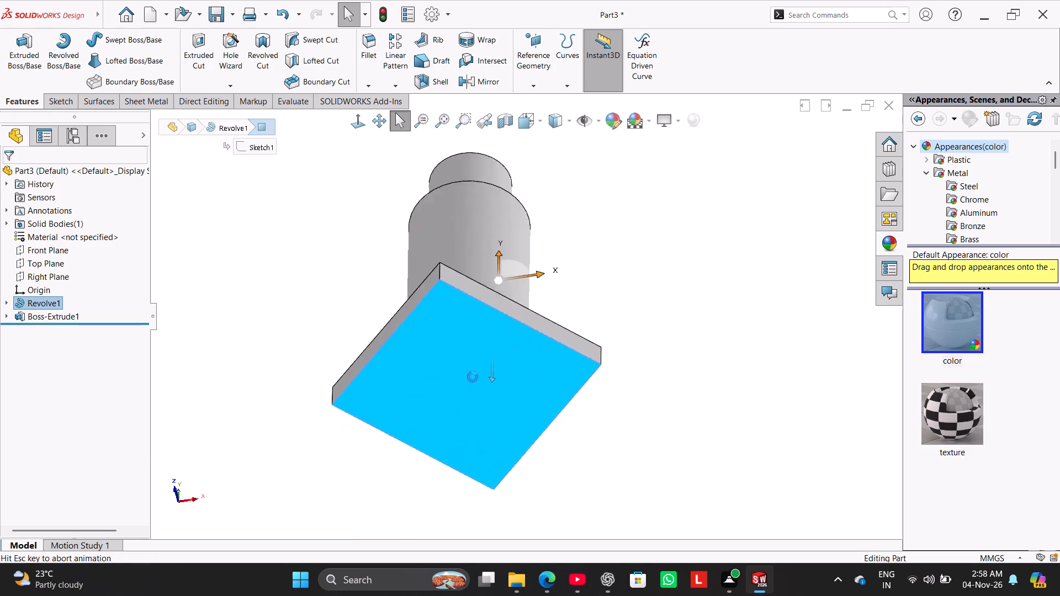
pyautogui.click(332, 365)
pyautogui.moveTo(331, 383); pyautogui.dragTo(485, 285, button='right')
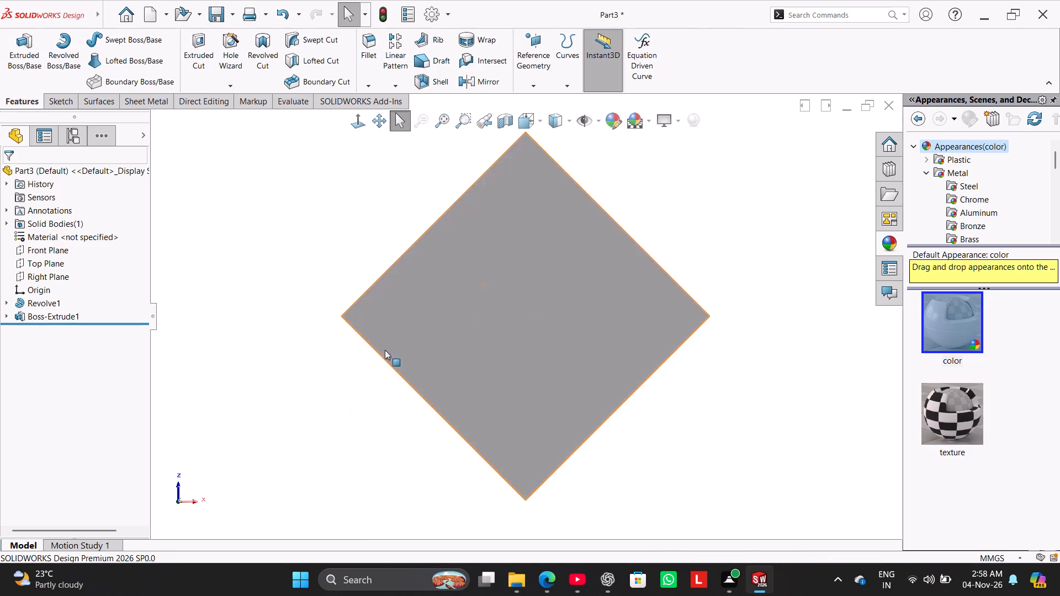
pyautogui.moveTo(342, 371); pyautogui.dragTo(425, 292, button='right')
pyautogui.click(352, 334)
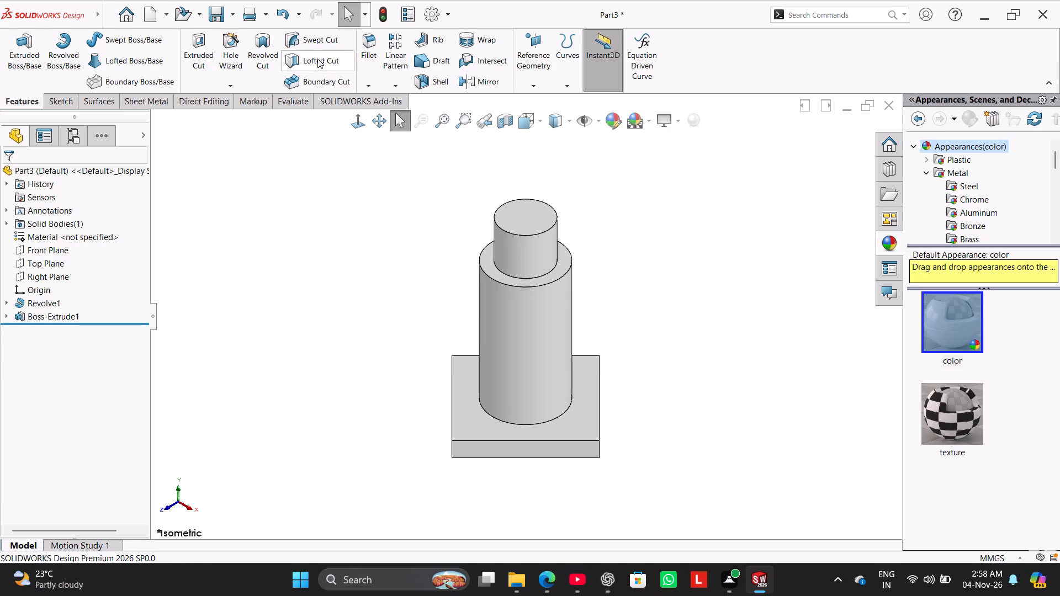
# Fillet the four vertical corner edges of the square base plate with a 10 mm radius.
pyautogui.click(374, 39)
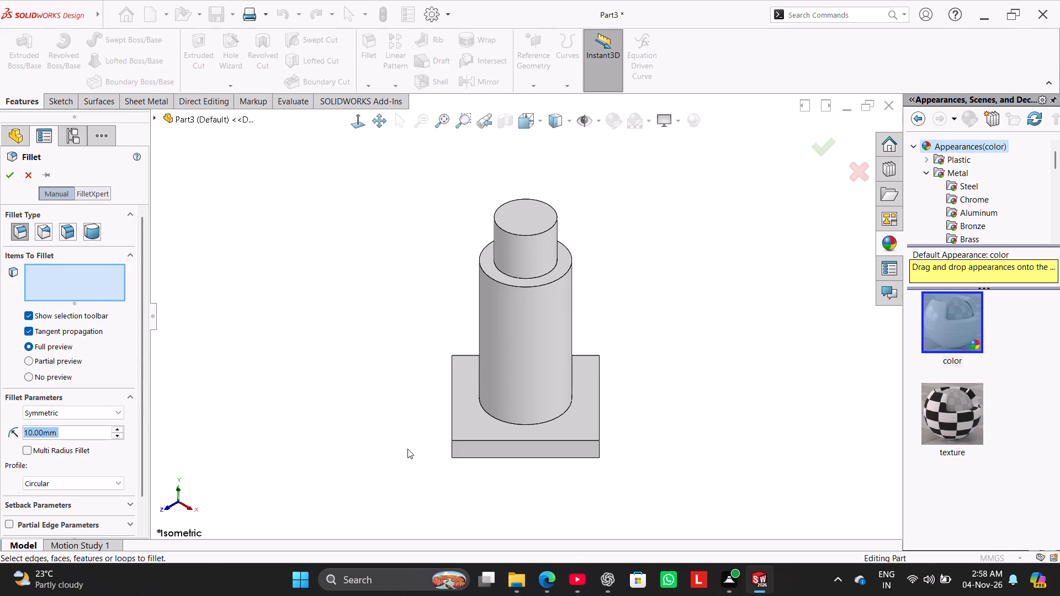
pyautogui.click(450, 451)
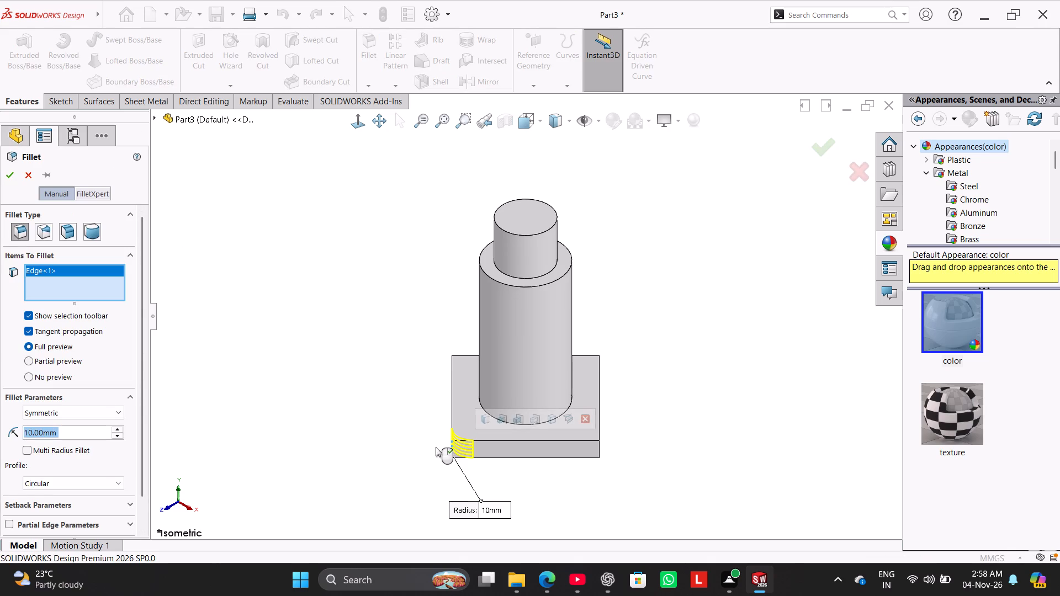
pyautogui.click(486, 423)
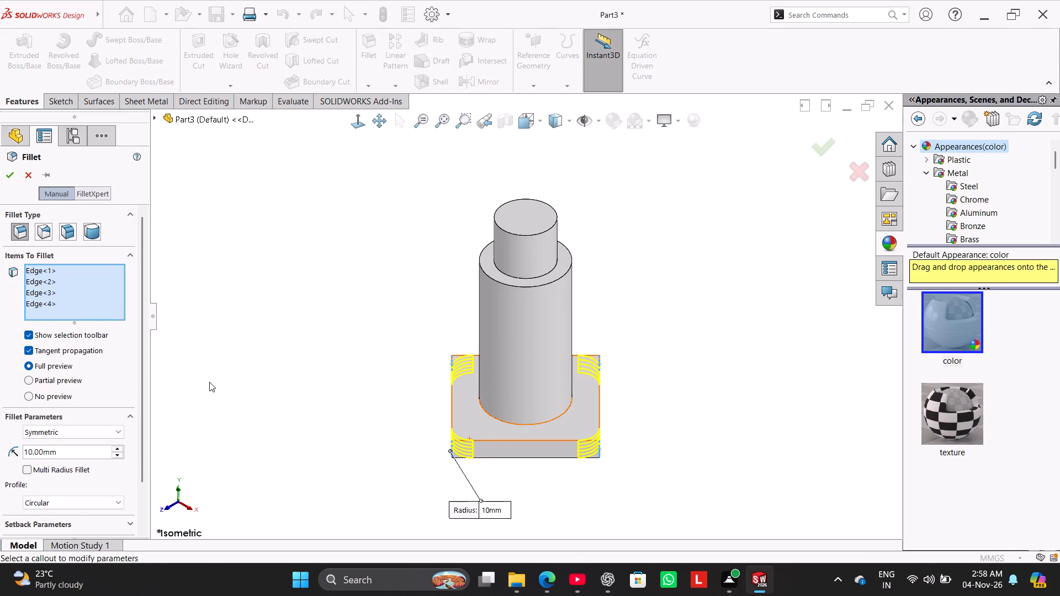
pyautogui.click(17, 175)
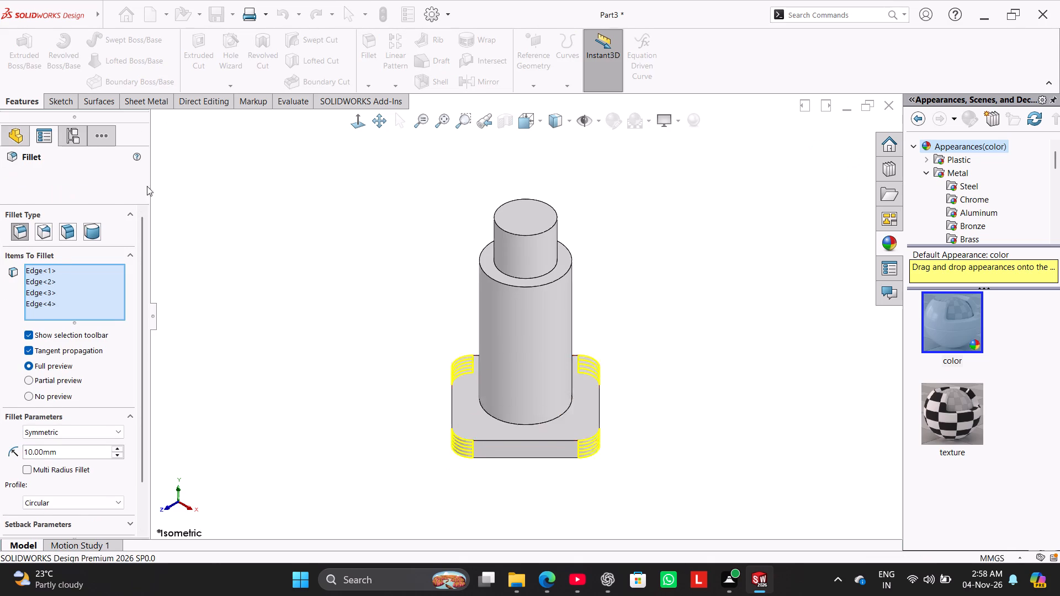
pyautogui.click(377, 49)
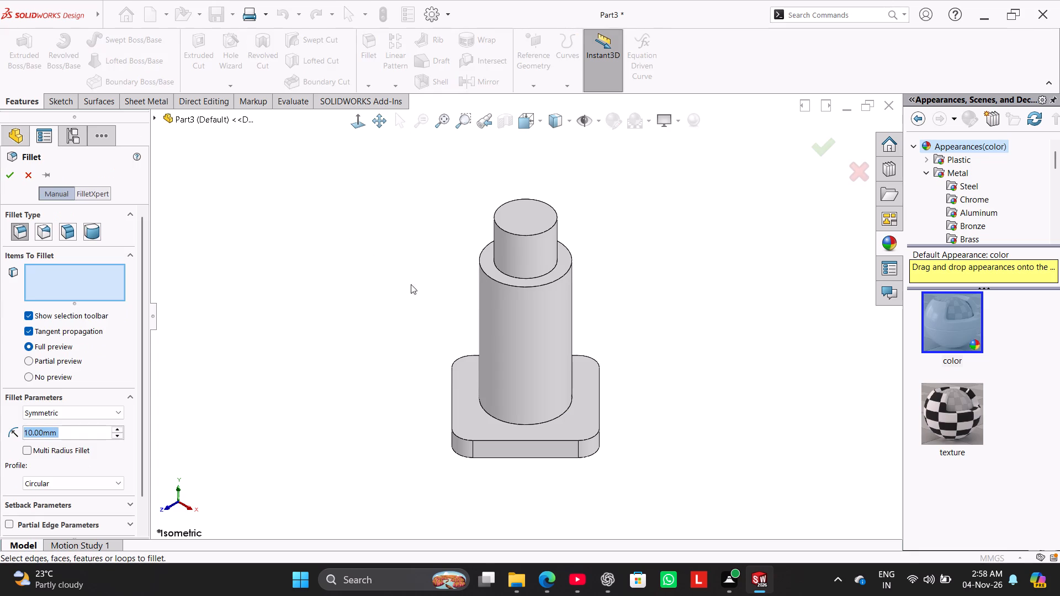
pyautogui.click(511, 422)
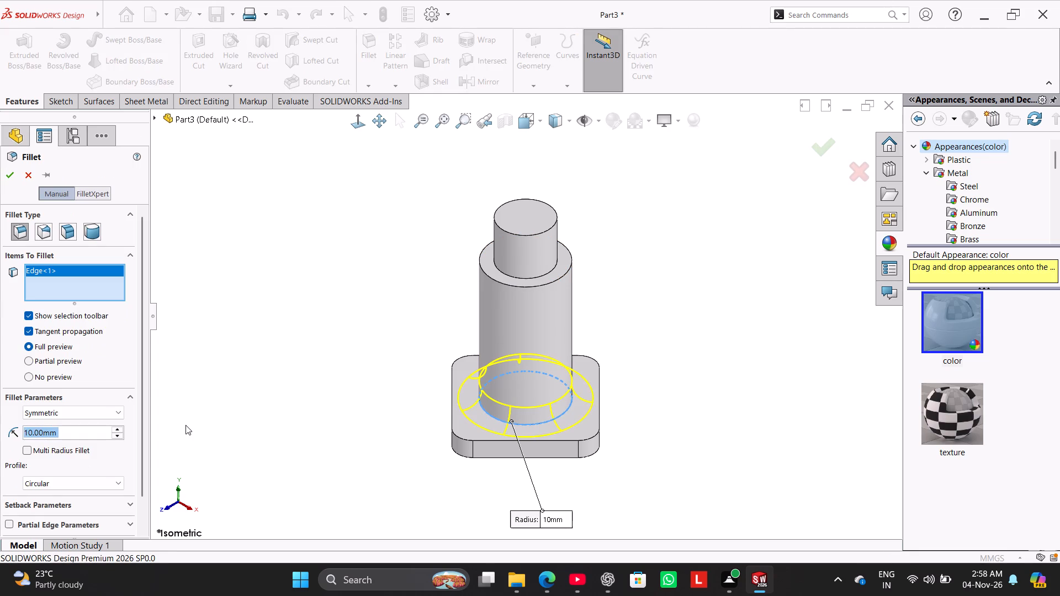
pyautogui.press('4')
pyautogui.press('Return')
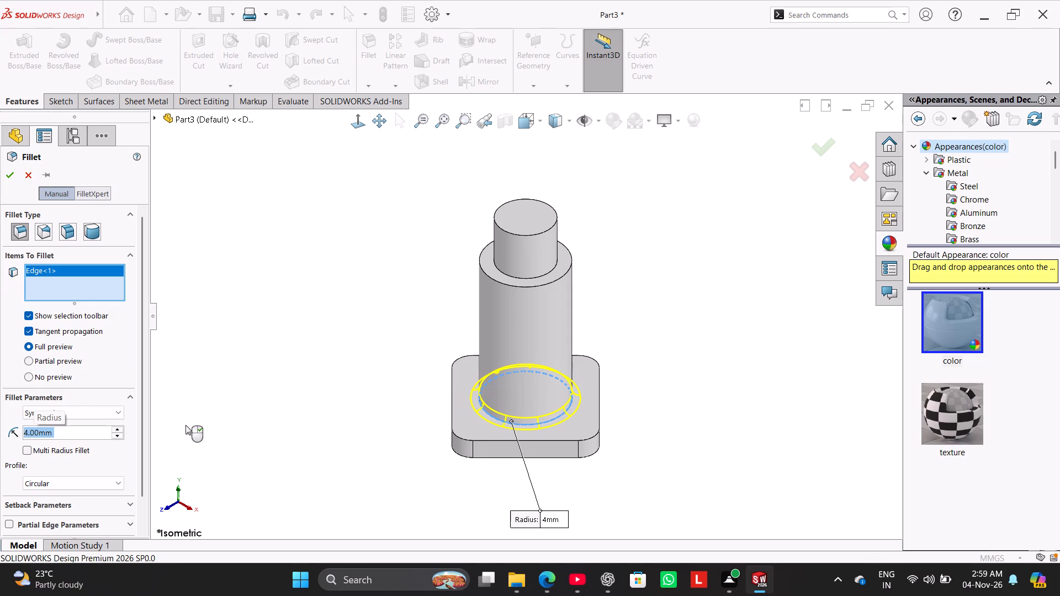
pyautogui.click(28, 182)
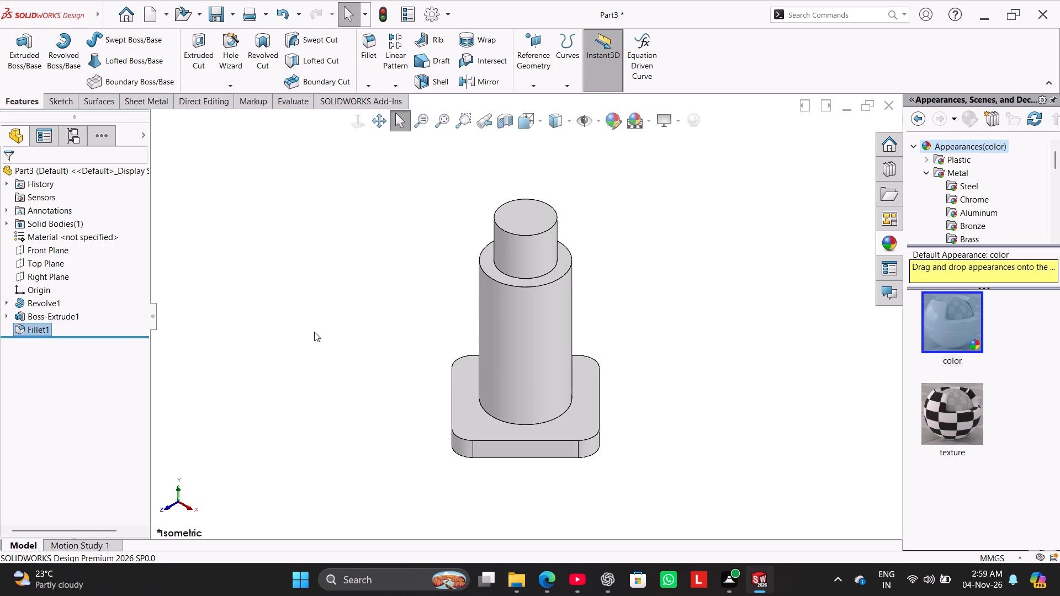
# Sketch a circle of about 3 mm radius on the base plate's top face, centred on the negative-X corner fillet's centre.
pyautogui.click(586, 418)
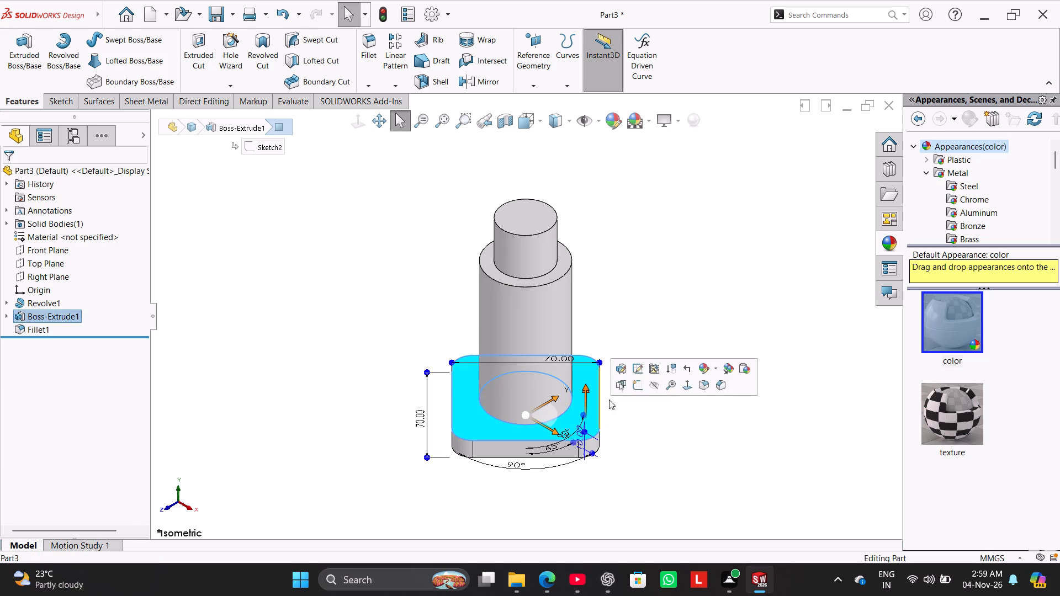
pyautogui.click(639, 390)
pyautogui.click(306, 283)
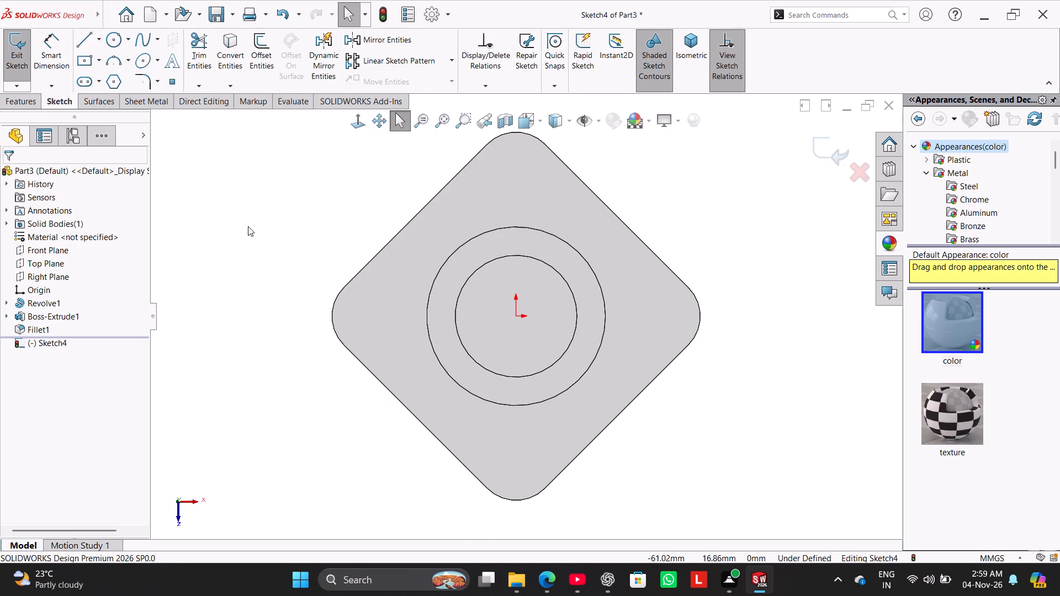
pyautogui.click(112, 39)
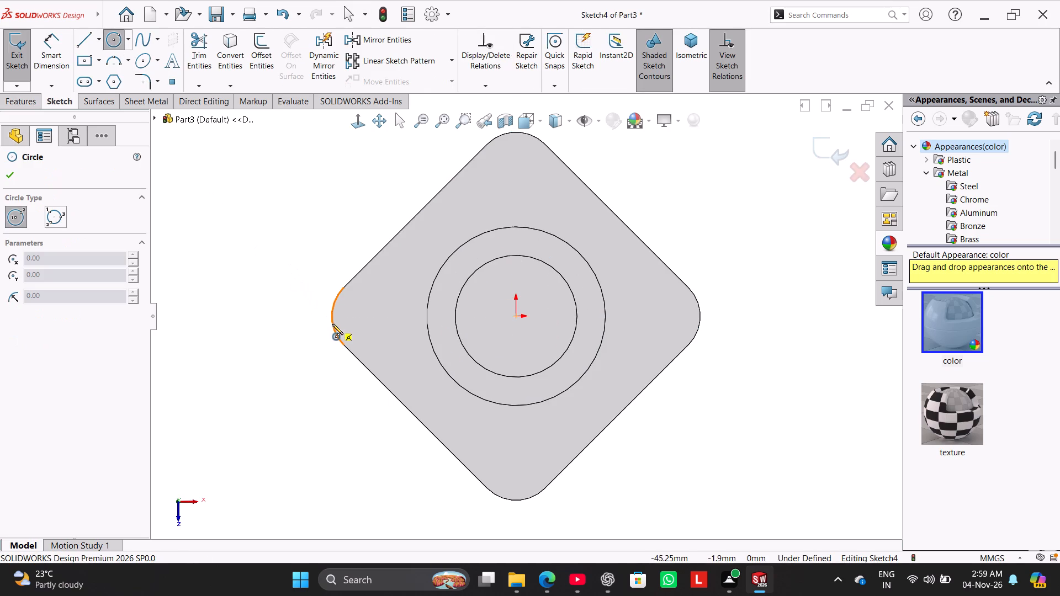
pyautogui.click(372, 315)
pyautogui.click(379, 327)
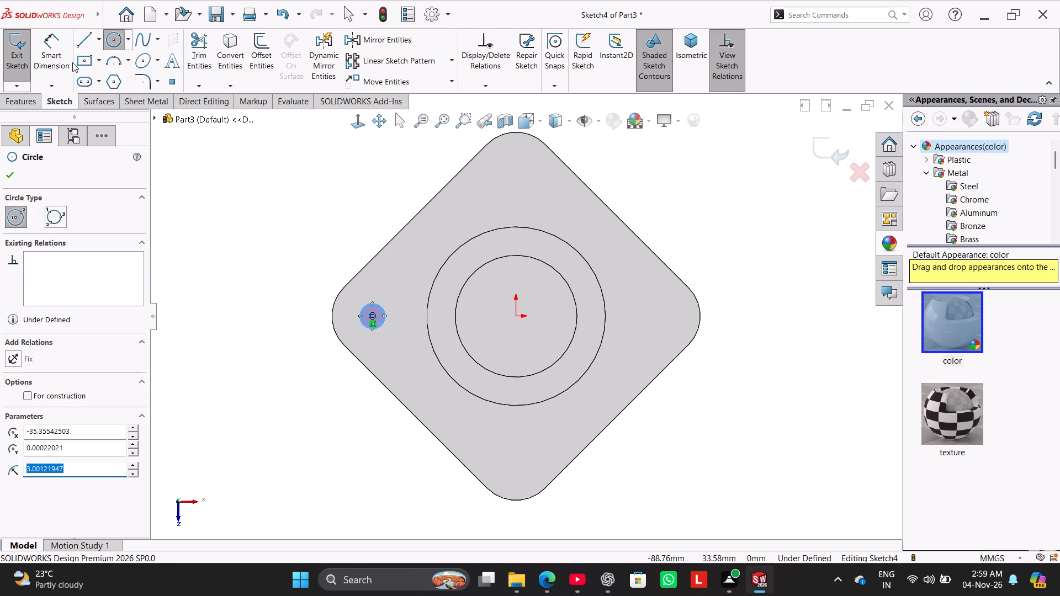
# Dimension the corner circle's diameter as 10 mm.
pyautogui.click(67, 52)
pyautogui.moveTo(379, 302); pyautogui.dragTo(374, 297)
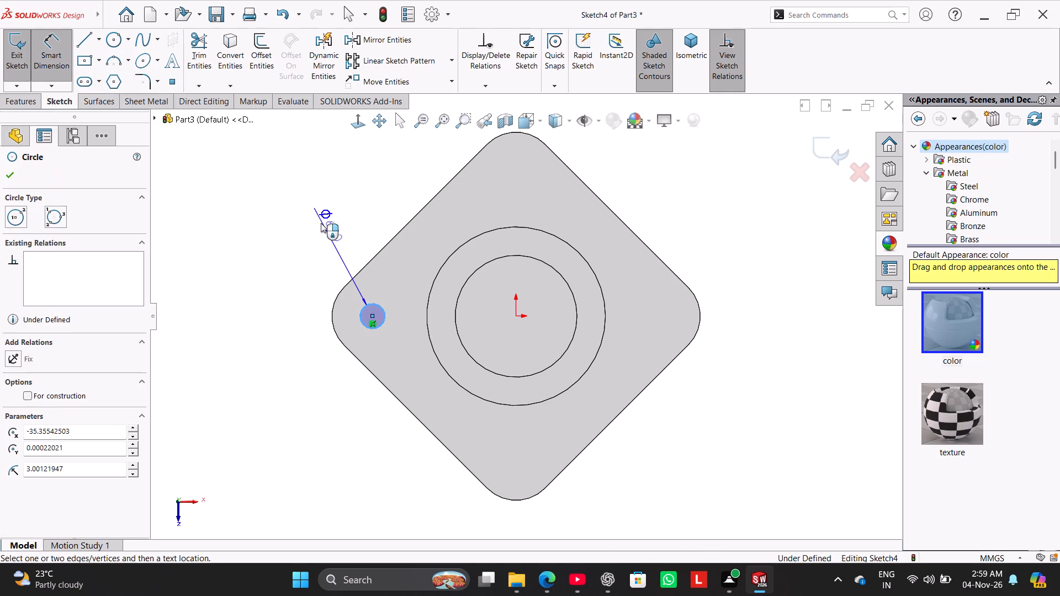
pyautogui.click(321, 223)
pyautogui.write('10')
pyautogui.press('Return')
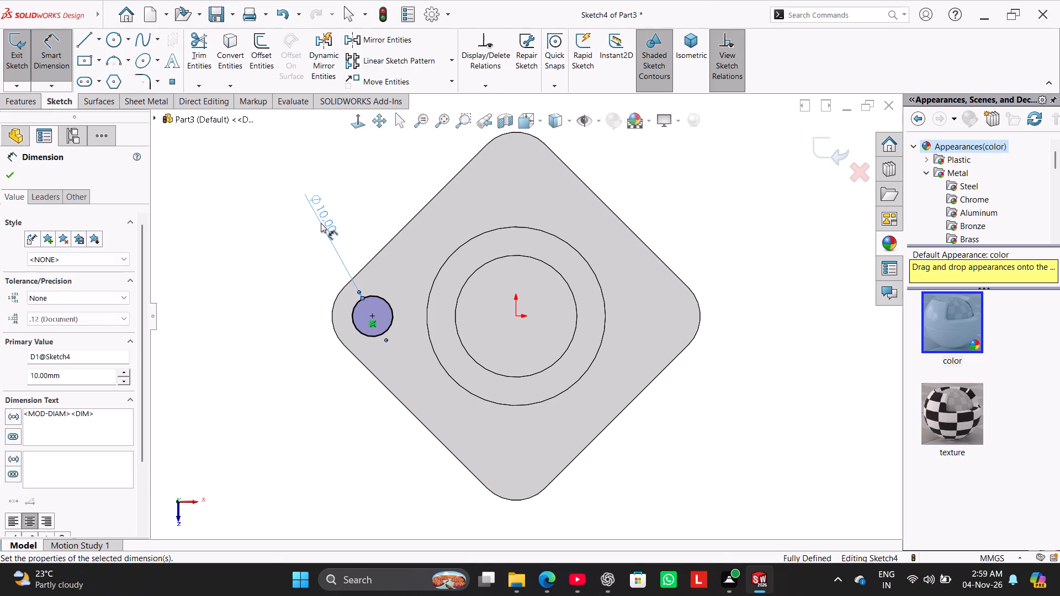
pyautogui.rightClick(230, 203)
pyautogui.click(285, 234)
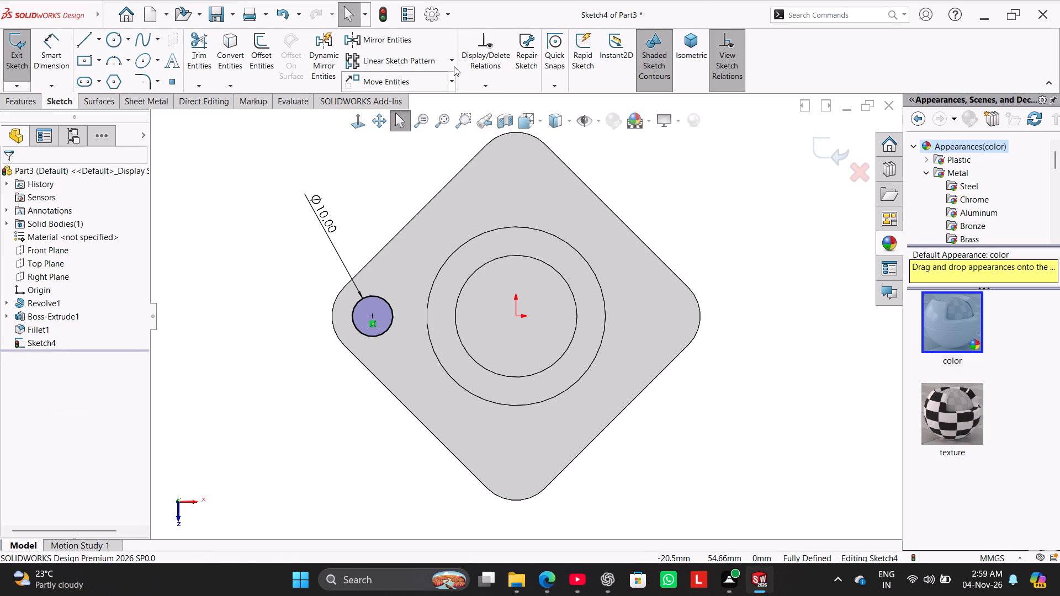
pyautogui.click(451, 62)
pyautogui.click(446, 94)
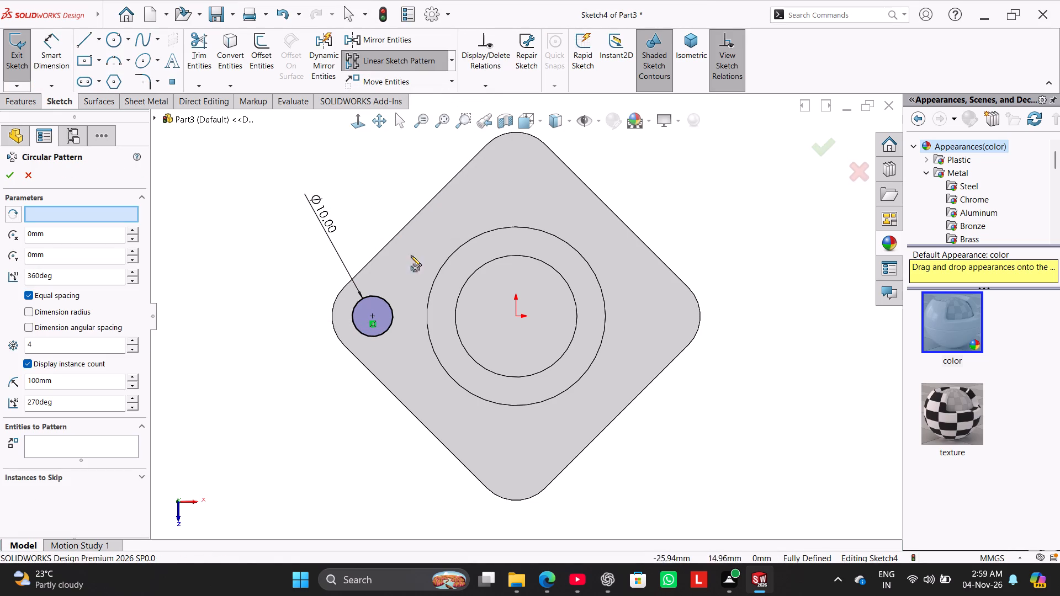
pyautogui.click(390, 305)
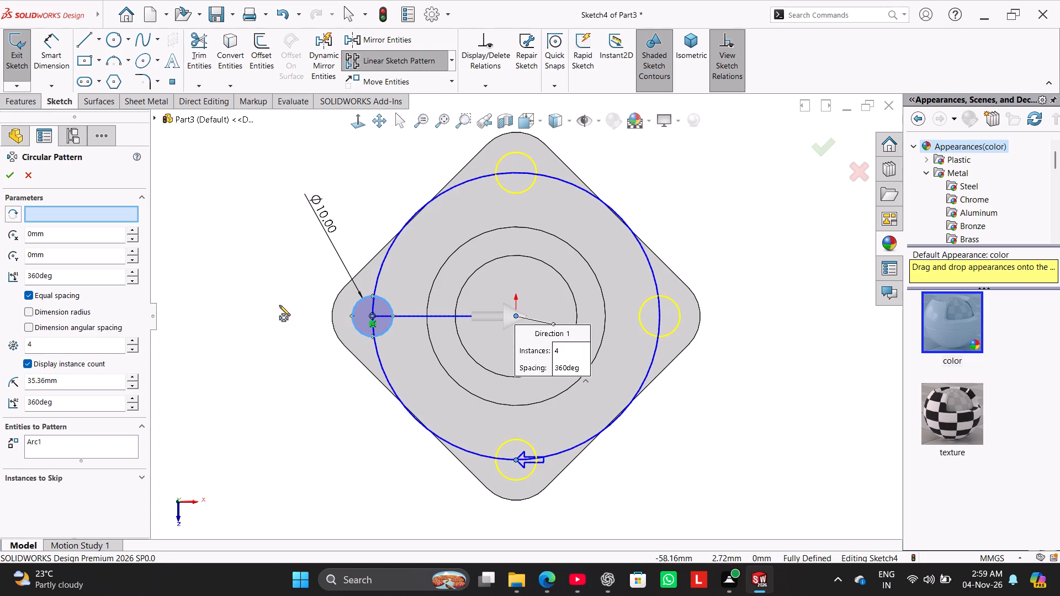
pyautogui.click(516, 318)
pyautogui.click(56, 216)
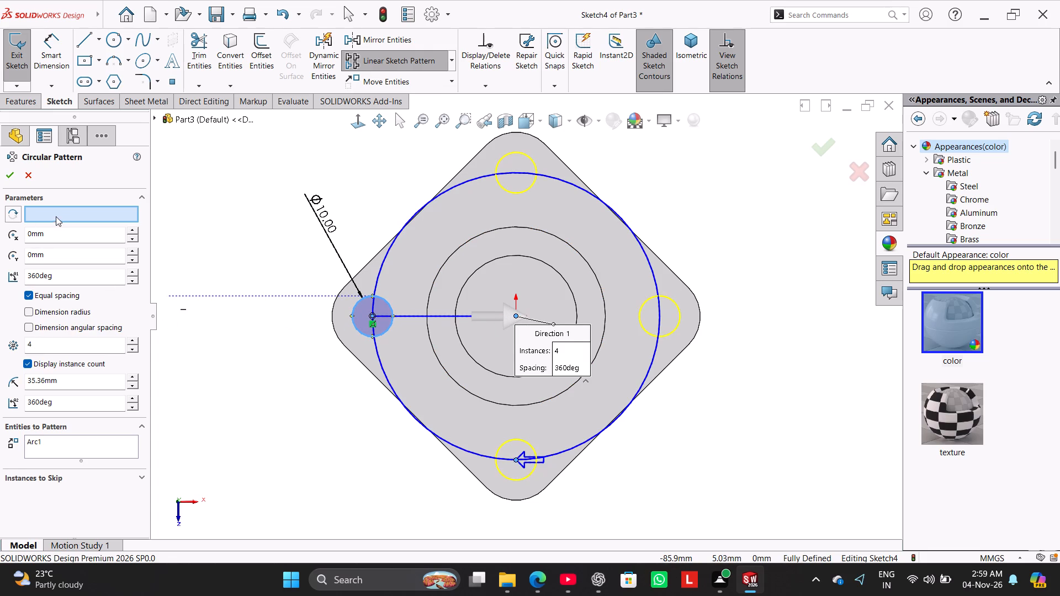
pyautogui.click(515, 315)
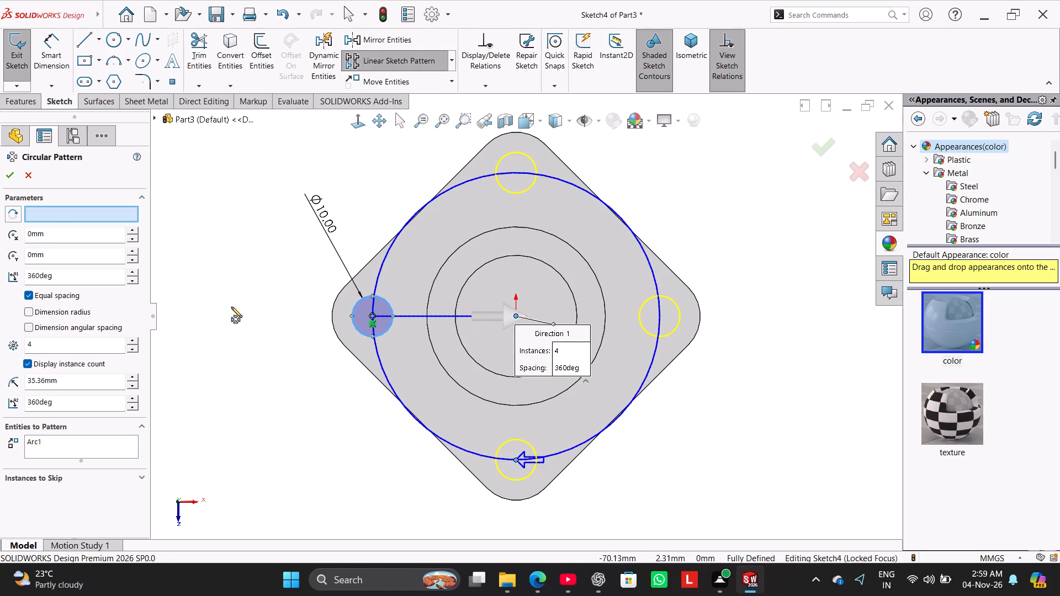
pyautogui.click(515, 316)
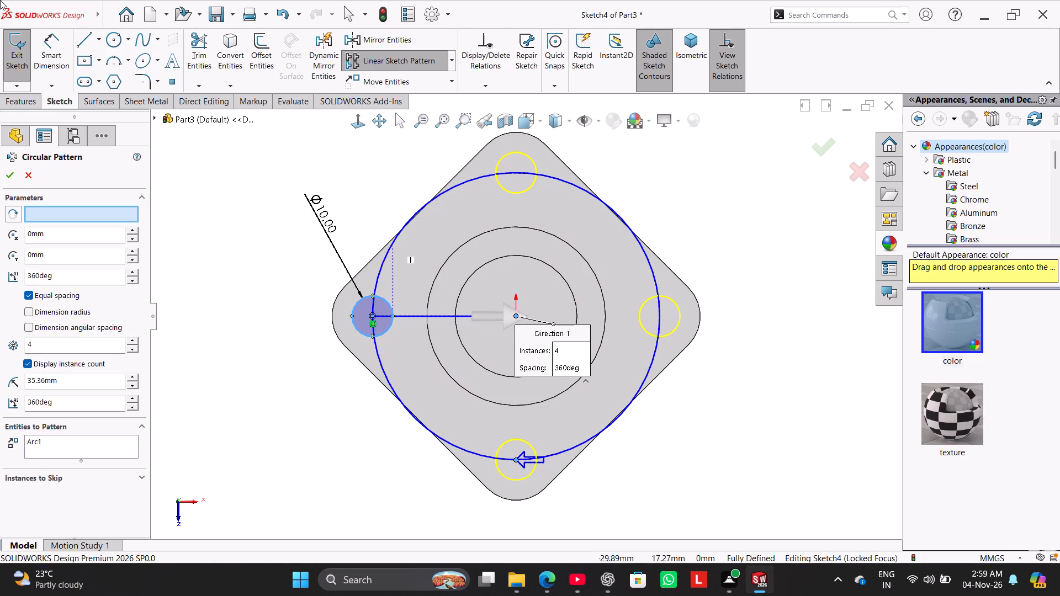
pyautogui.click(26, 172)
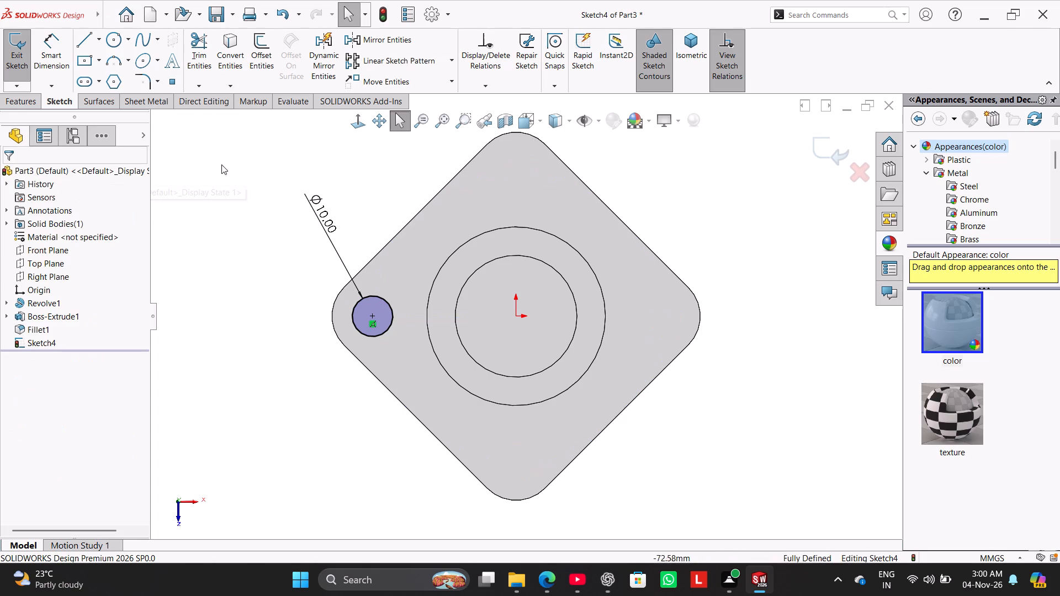
# Extrude-cut the 10 mm corner circle through the base plate using the Up To Next end condition.
pyautogui.click(31, 98)
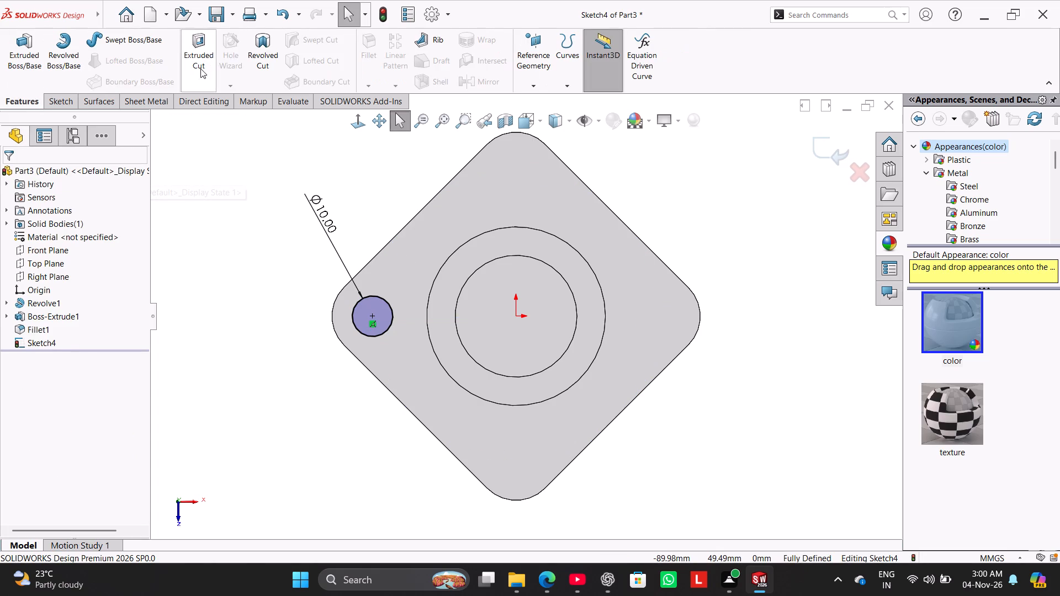
pyautogui.click(192, 54)
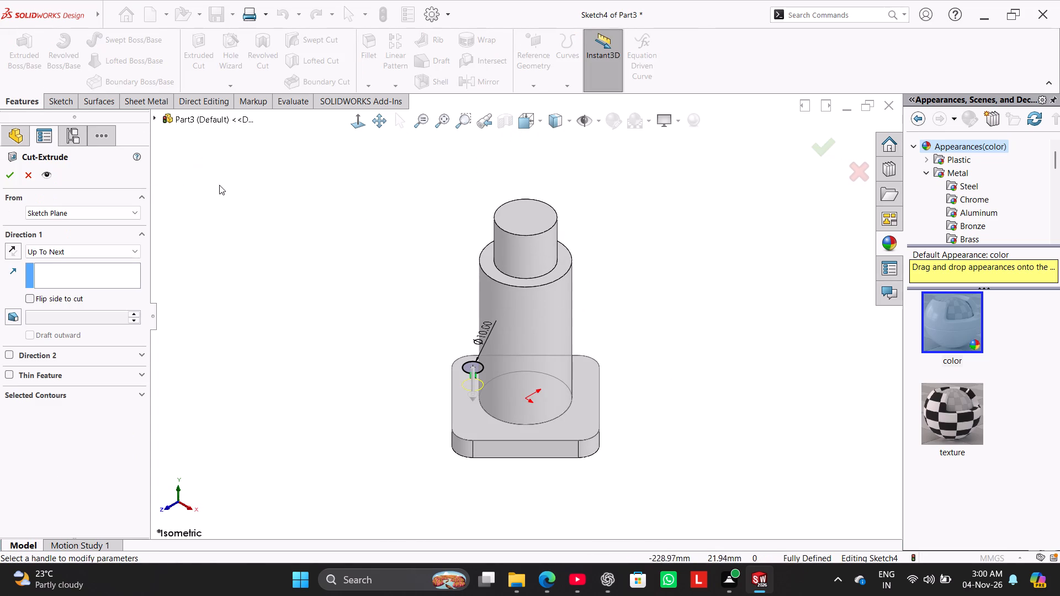
pyautogui.click(11, 180)
pyautogui.click(257, 173)
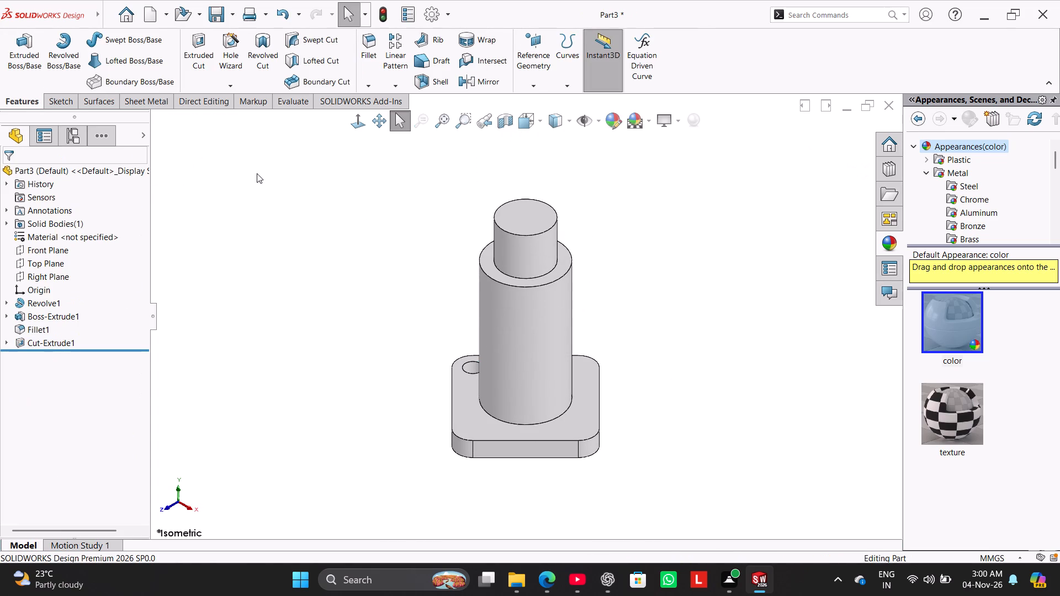
# Circular-pattern the corner hole cut about the large cylinder's face with 4 equally spaced instances over 360 degrees.
pyautogui.moveTo(294, 275); pyautogui.dragTo(319, 331, button='middle')
pyautogui.moveTo(283, 324); pyautogui.dragTo(340, 239, button='right')
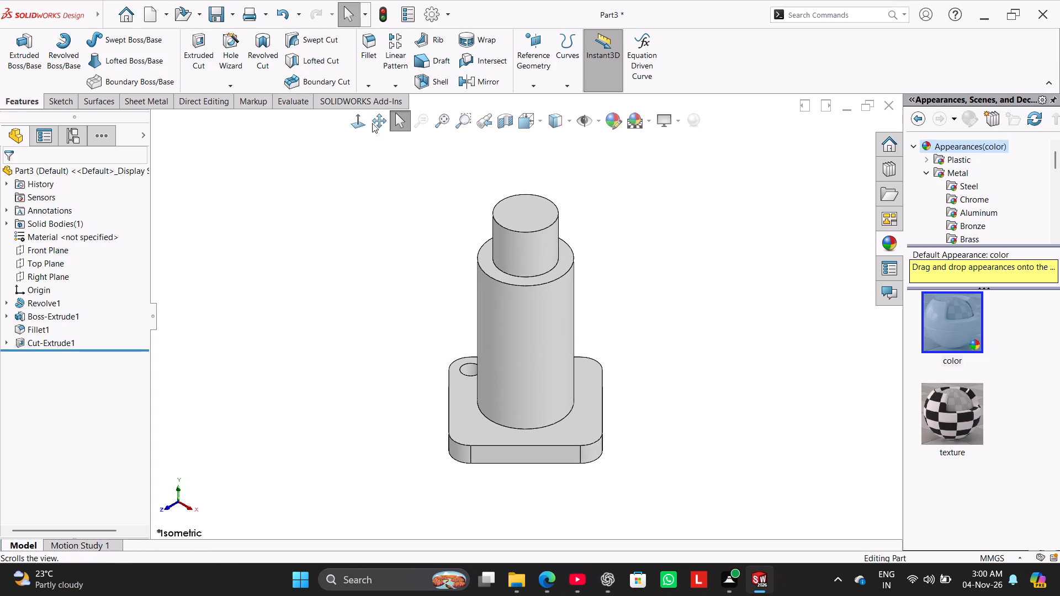
pyautogui.click(402, 84)
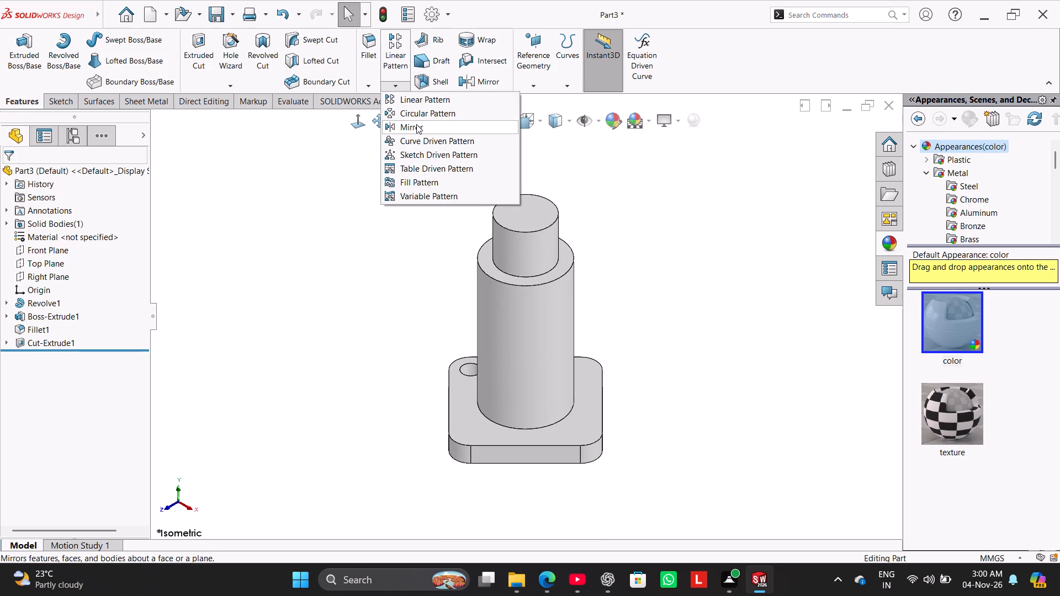
pyautogui.click(416, 116)
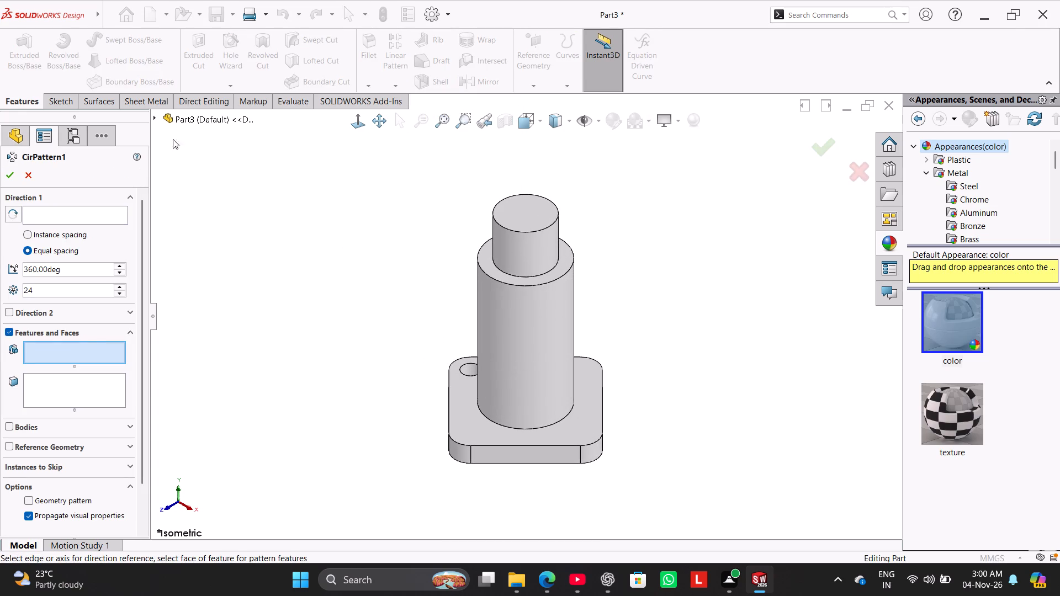
pyautogui.click(157, 120)
pyautogui.click(221, 291)
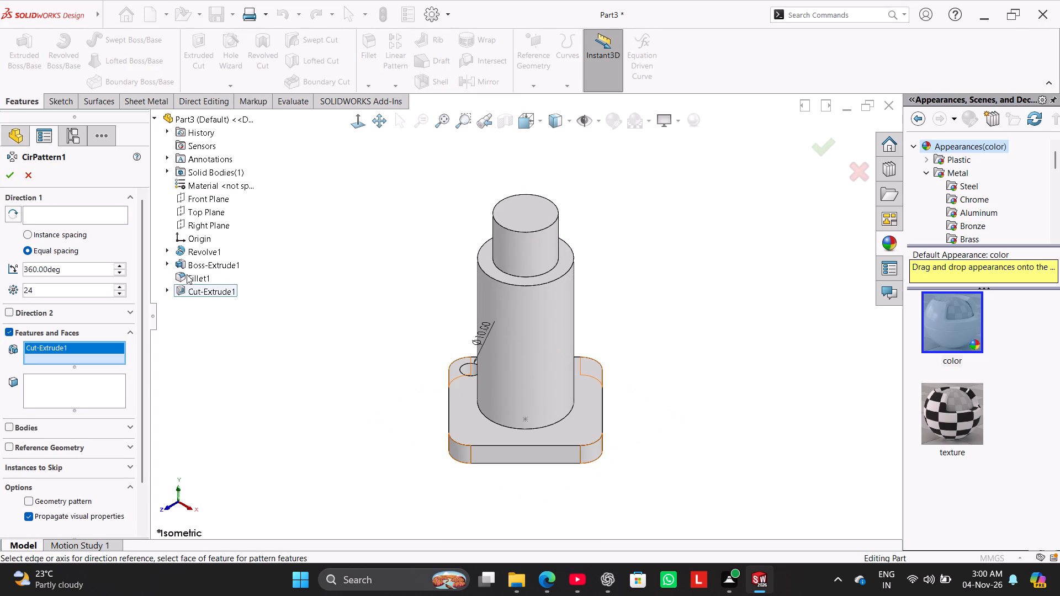
pyautogui.click(96, 219)
pyautogui.click(519, 369)
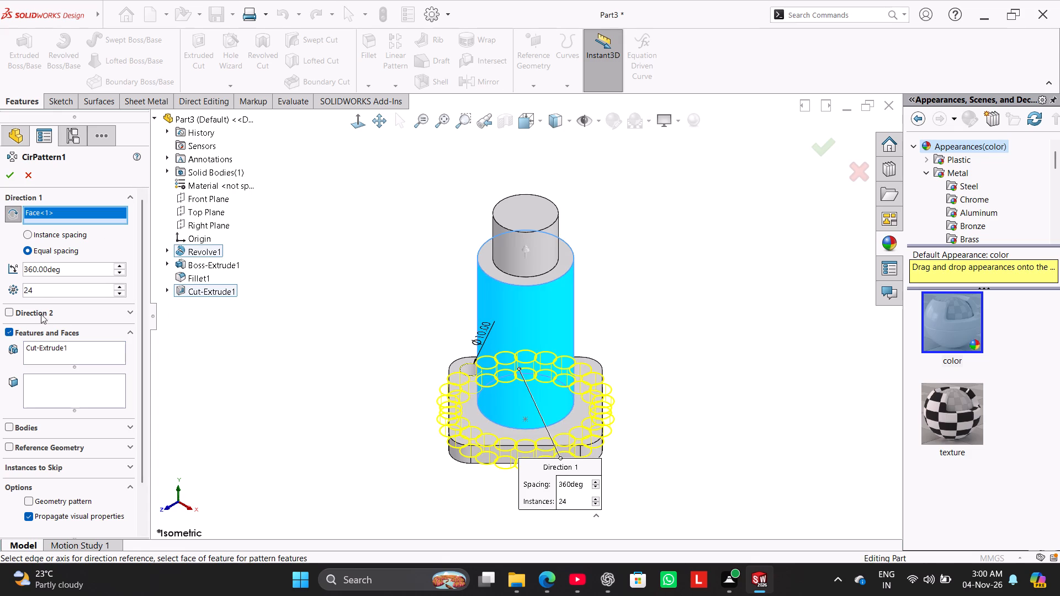
pyautogui.doubleClick(42, 296)
pyautogui.press('4')
pyautogui.press('Return')
pyautogui.click(4, 176)
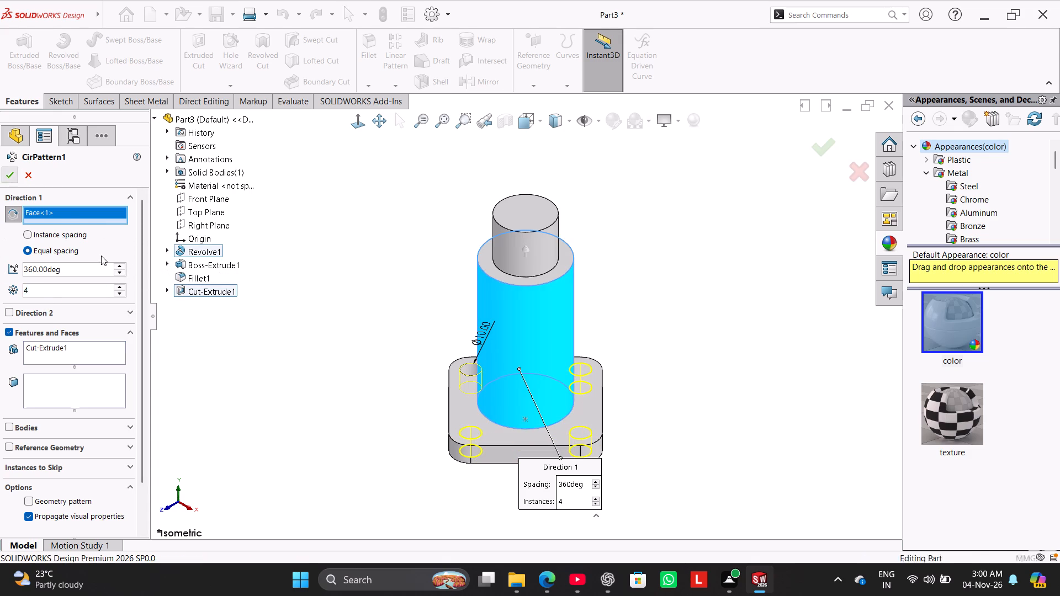
pyautogui.moveTo(240, 355); pyautogui.dragTo(494, 236, button='right')
pyautogui.moveTo(305, 328); pyautogui.dragTo(346, 305, button='right')
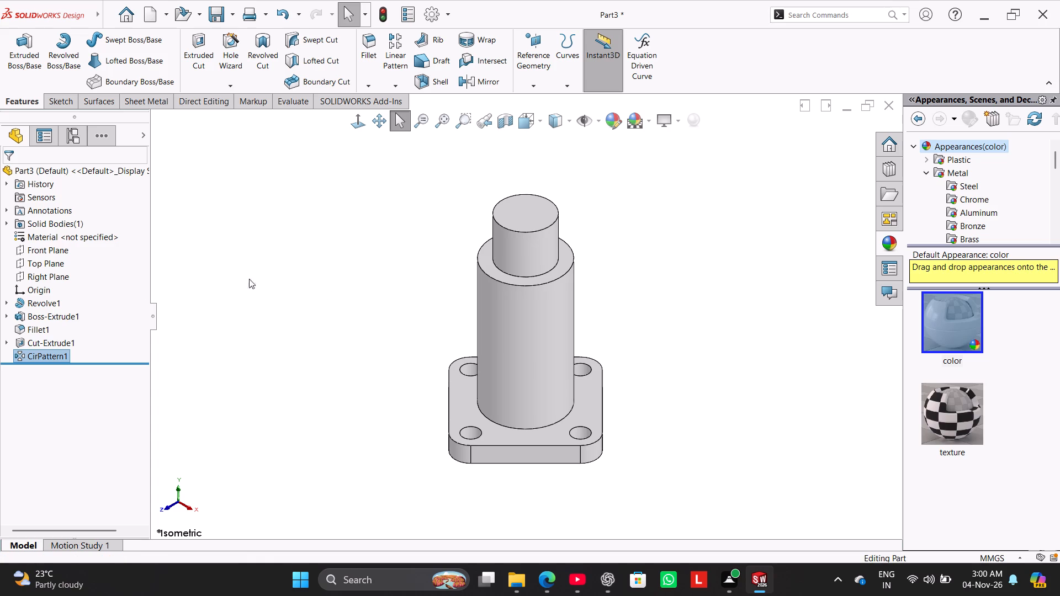
pyautogui.click(279, 272)
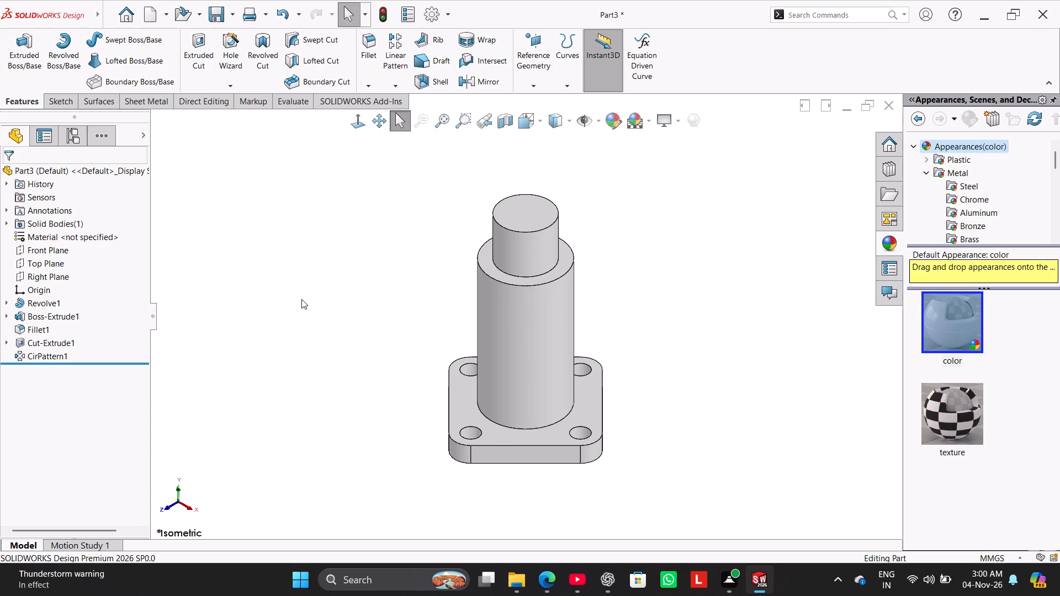
# Start a new sketch on the Right Plane.
pyautogui.click(52, 272)
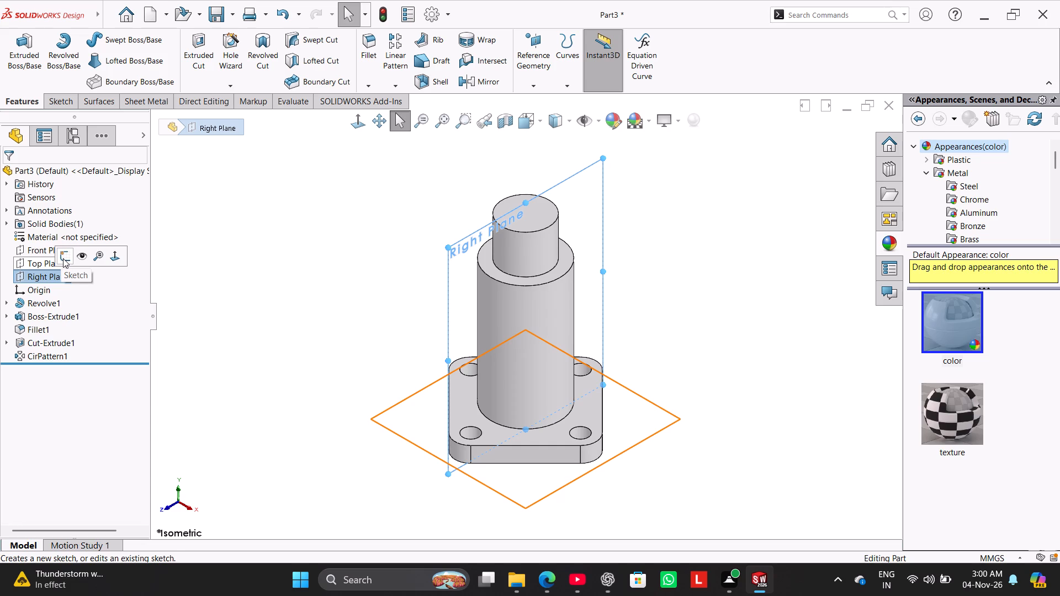
pyautogui.click(63, 258)
pyautogui.click(224, 272)
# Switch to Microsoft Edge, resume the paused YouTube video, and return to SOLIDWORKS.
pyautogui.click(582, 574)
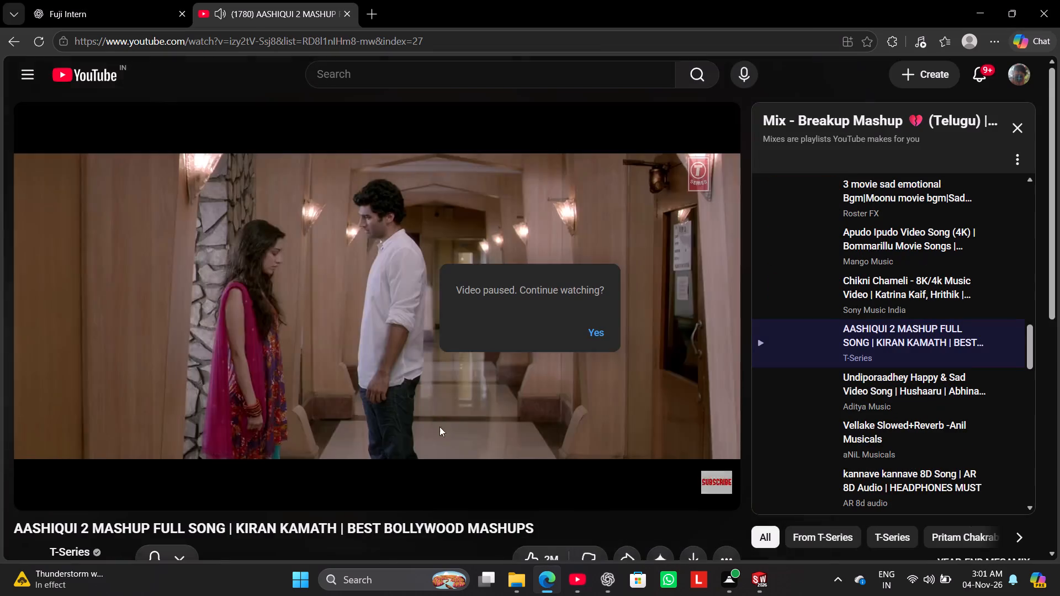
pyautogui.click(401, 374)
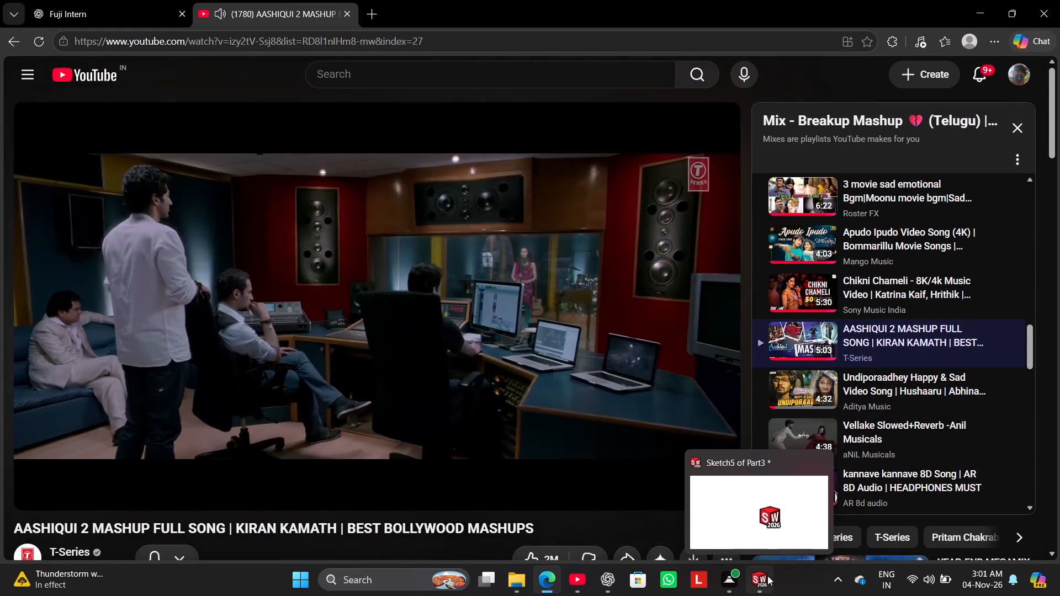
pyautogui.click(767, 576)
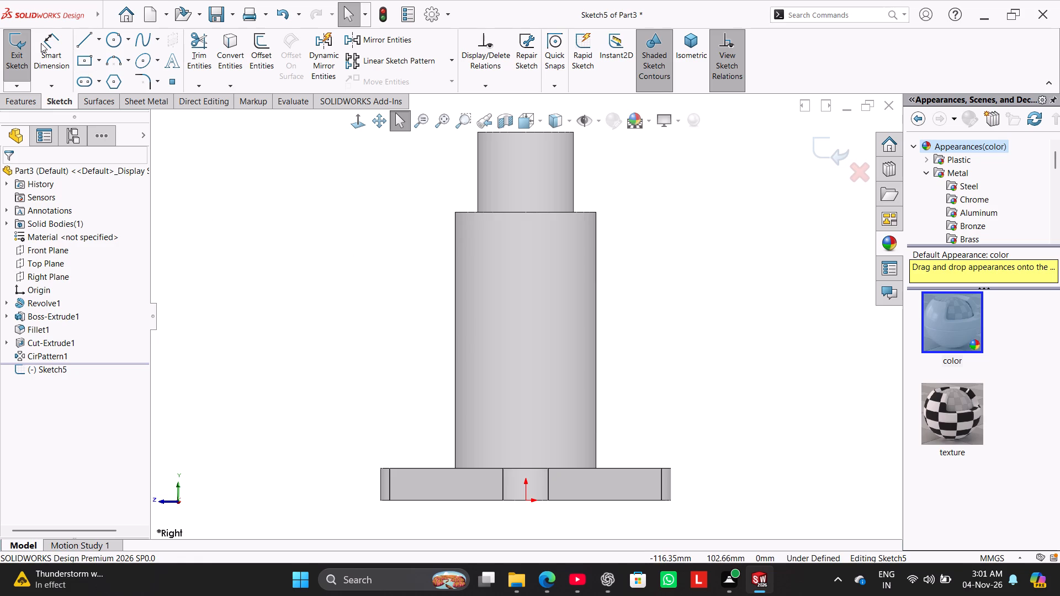
# Sketch three concentric circles of about 35, 20 and 29 mm radius, centred about 79 mm directly above the origin.
pyautogui.click(111, 40)
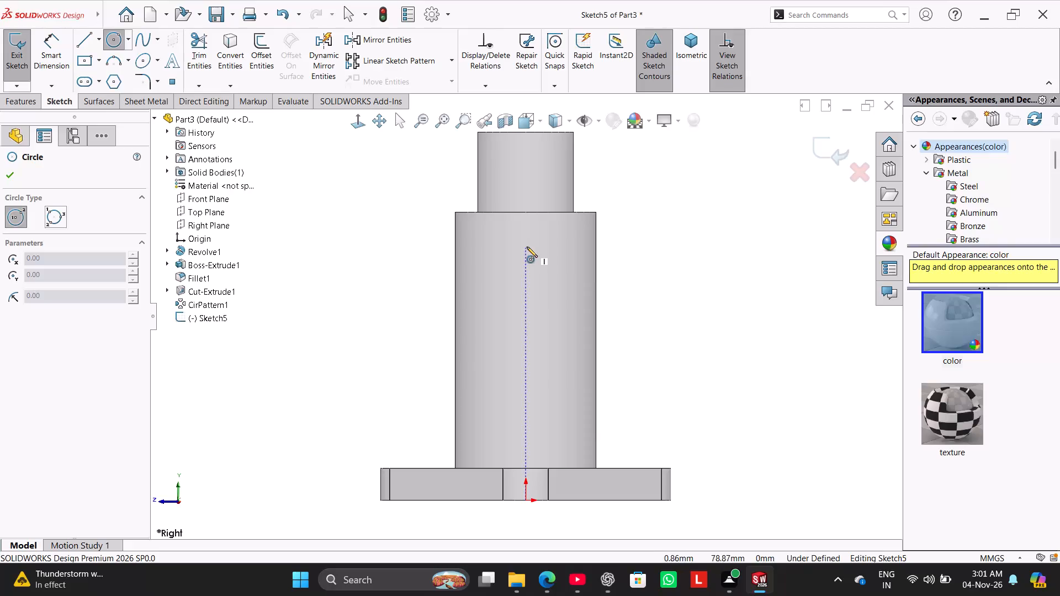
pyautogui.click(526, 246)
pyautogui.moveTo(578, 345); pyautogui.dragTo(576, 338)
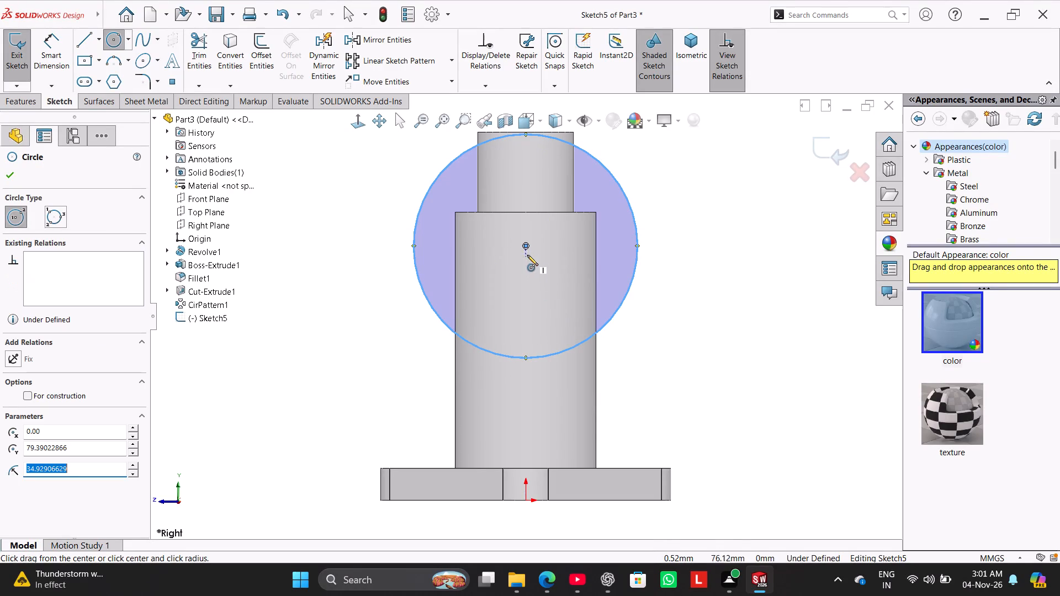
pyautogui.click(524, 245)
pyautogui.click(549, 306)
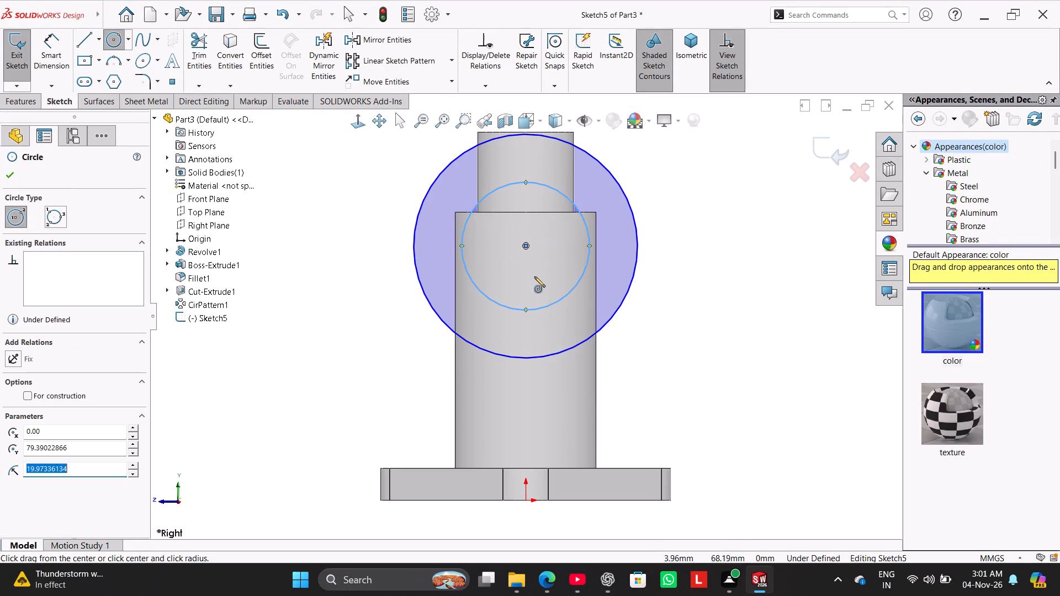
pyautogui.click(525, 247)
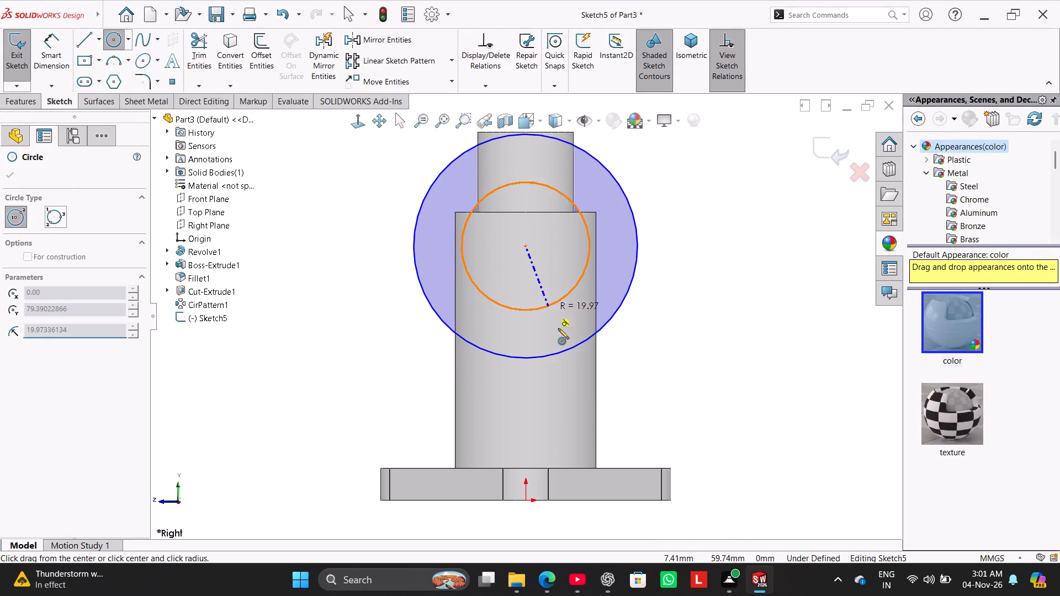
pyautogui.click(560, 332)
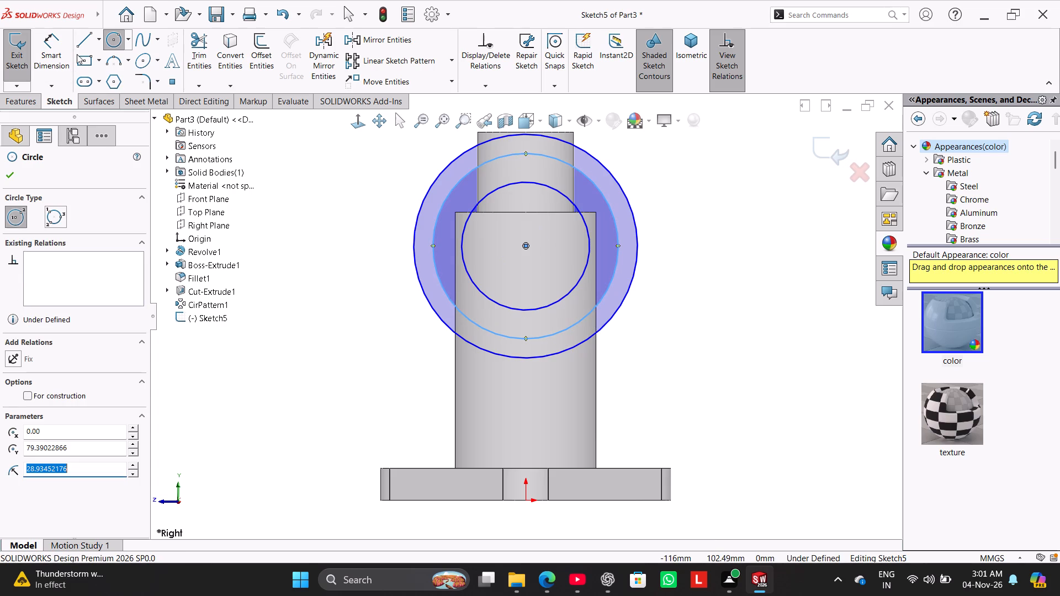
# Draw a vertical centreline about 81 mm long from just above the circles' centre down to the origin.
pyautogui.click(100, 38)
pyautogui.click(110, 72)
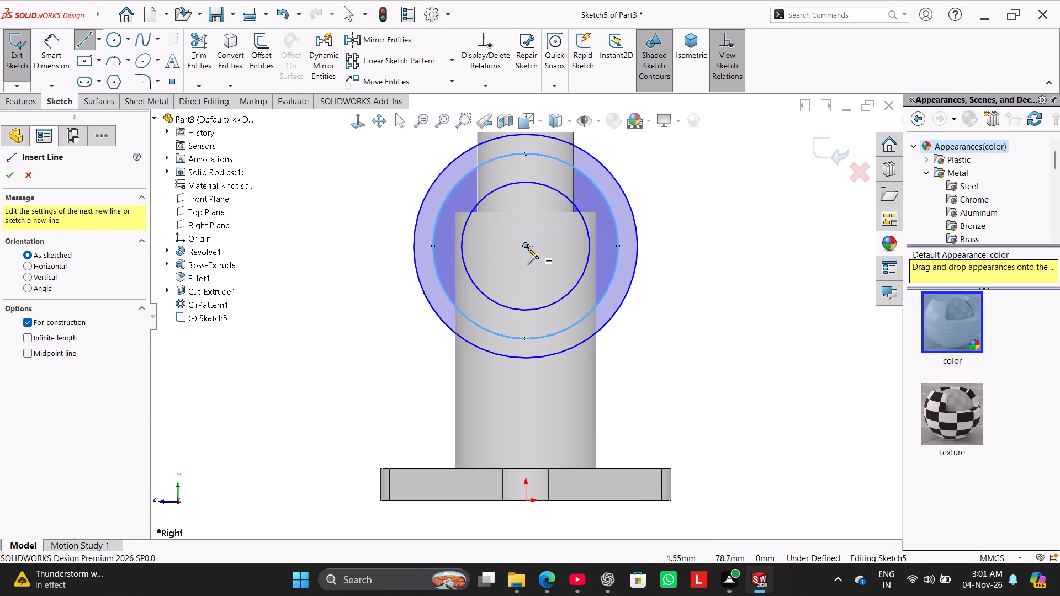
pyautogui.click(527, 242)
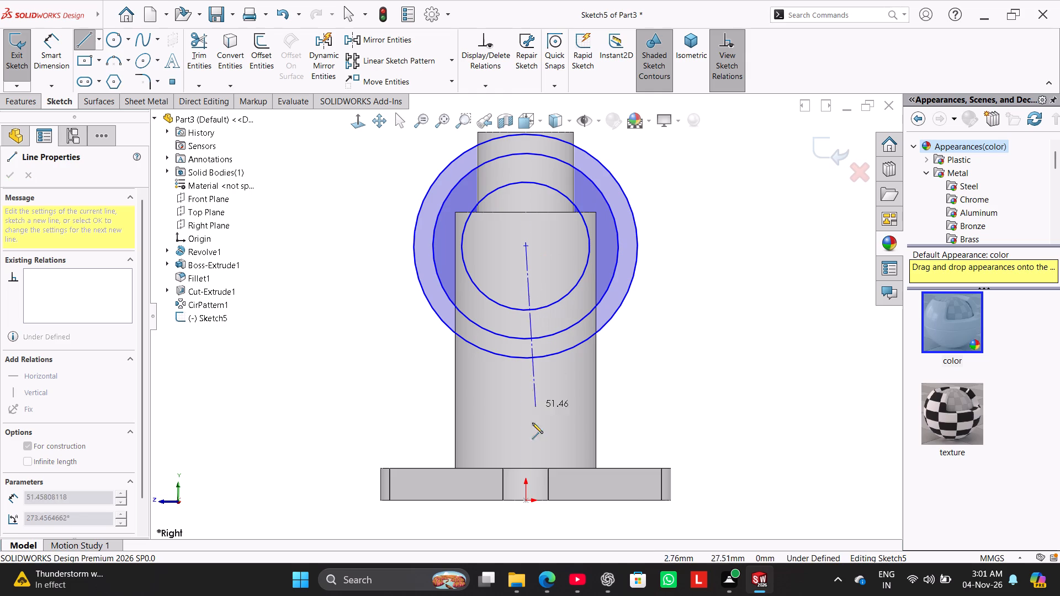
pyautogui.click(528, 499)
pyautogui.rightClick(611, 383)
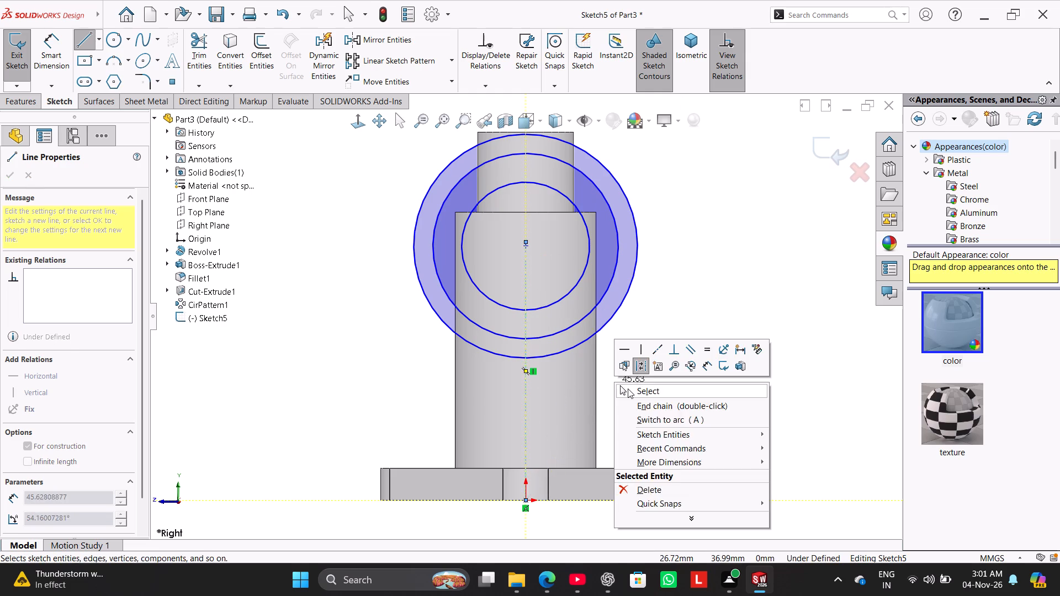
pyautogui.click(628, 389)
# Dimension the vertical centreline's length as 70 mm.
pyautogui.click(65, 54)
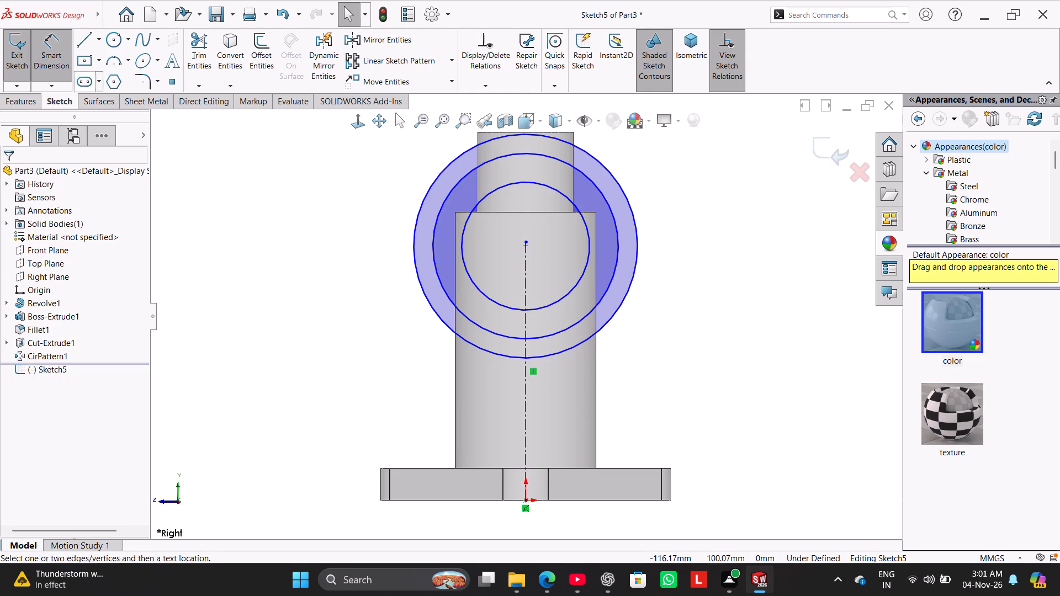
pyautogui.click(526, 369)
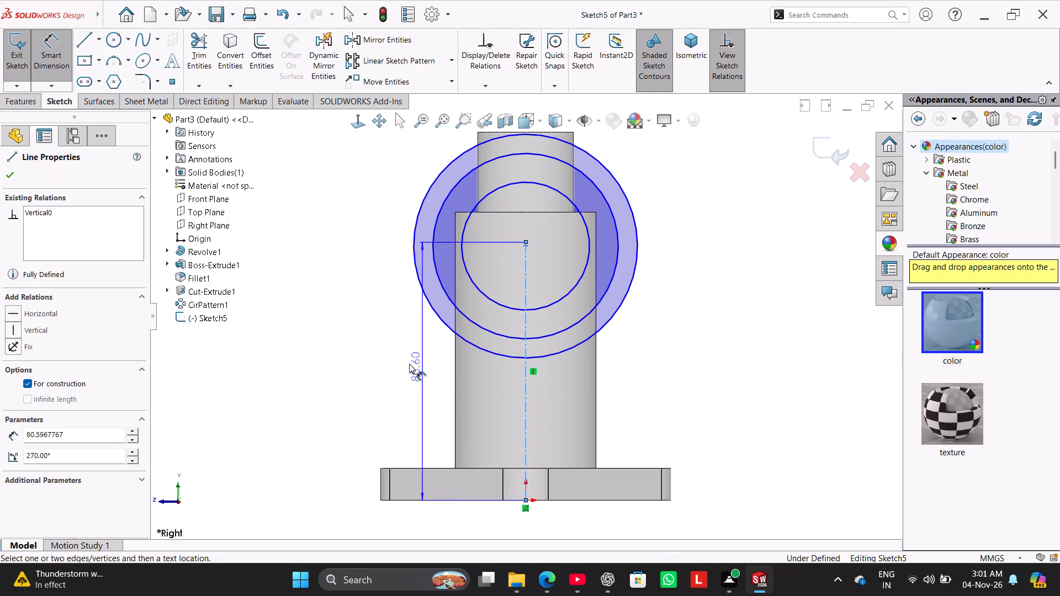
pyautogui.click(347, 356)
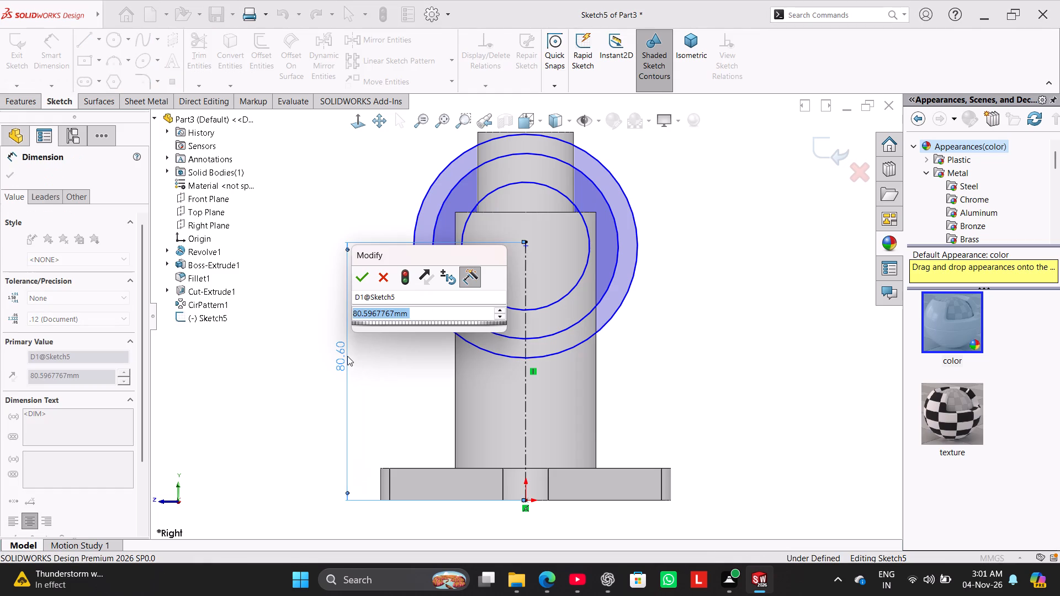
pyautogui.write('70')
pyautogui.press('Return')
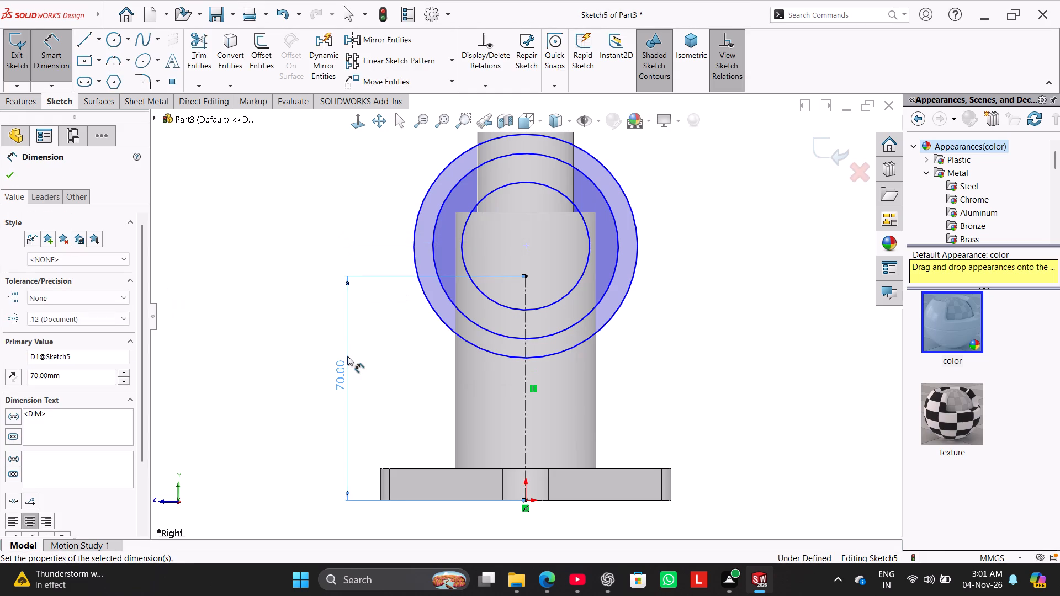
pyautogui.click(660, 273)
pyautogui.rightClick(677, 265)
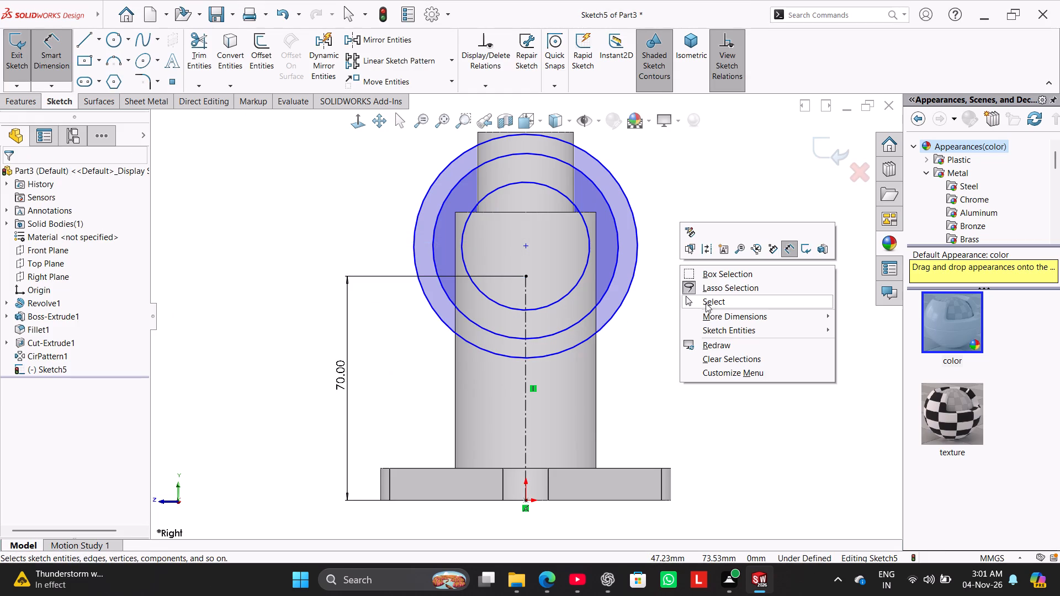
pyautogui.click(708, 300)
# Add a coincident relation between the circles' shared centre and the centreline's upper endpoint.
pyautogui.click(527, 246)
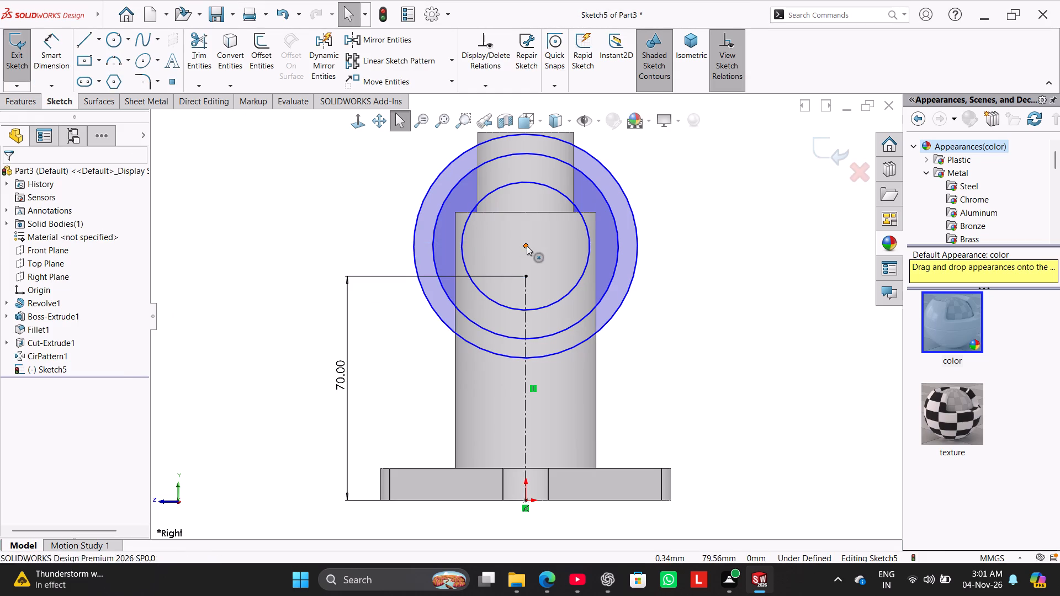
pyautogui.keyDown('ctrl'); pyautogui.click(526, 275); pyautogui.keyUp('ctrl')
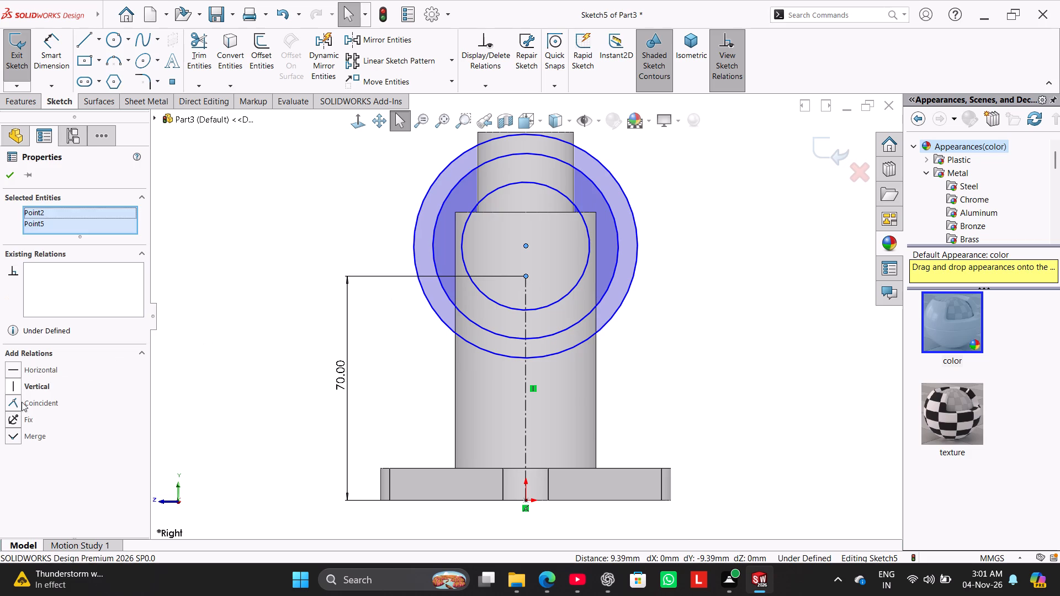
pyautogui.click(25, 403)
pyautogui.click(157, 288)
# Dimension the outer circle's diameter as 80 mm.
pyautogui.moveTo(43, 47); pyautogui.dragTo(47, 52)
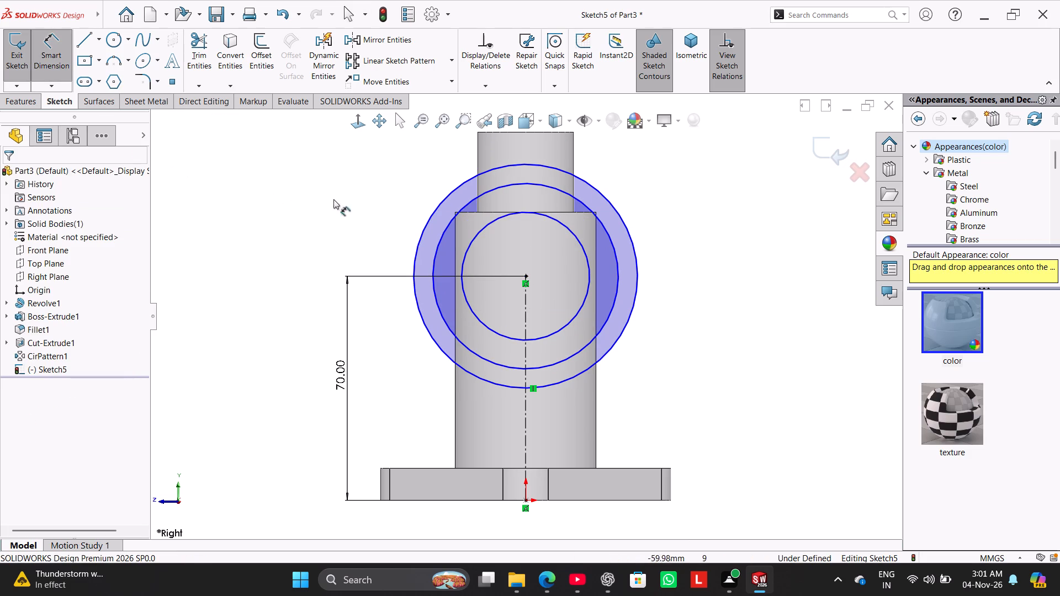
pyautogui.moveTo(428, 227); pyautogui.dragTo(420, 222)
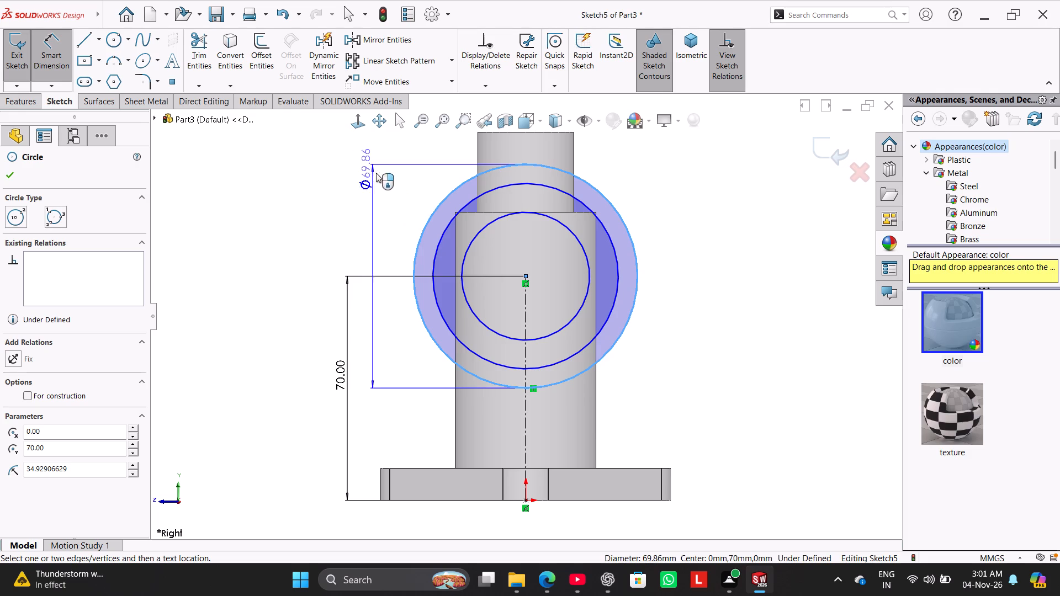
pyautogui.click(354, 152)
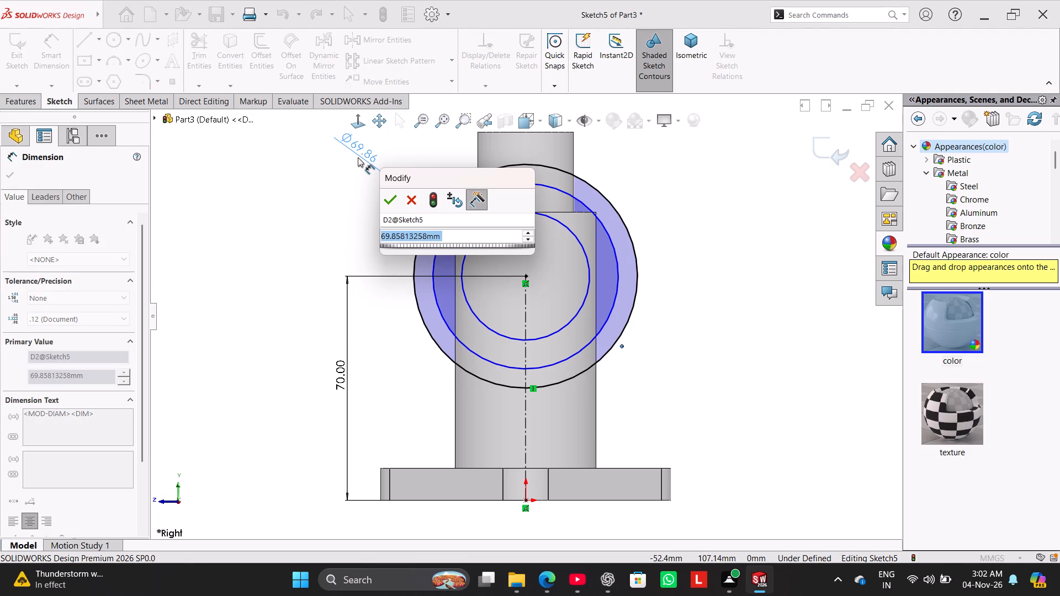
pyautogui.write('80')
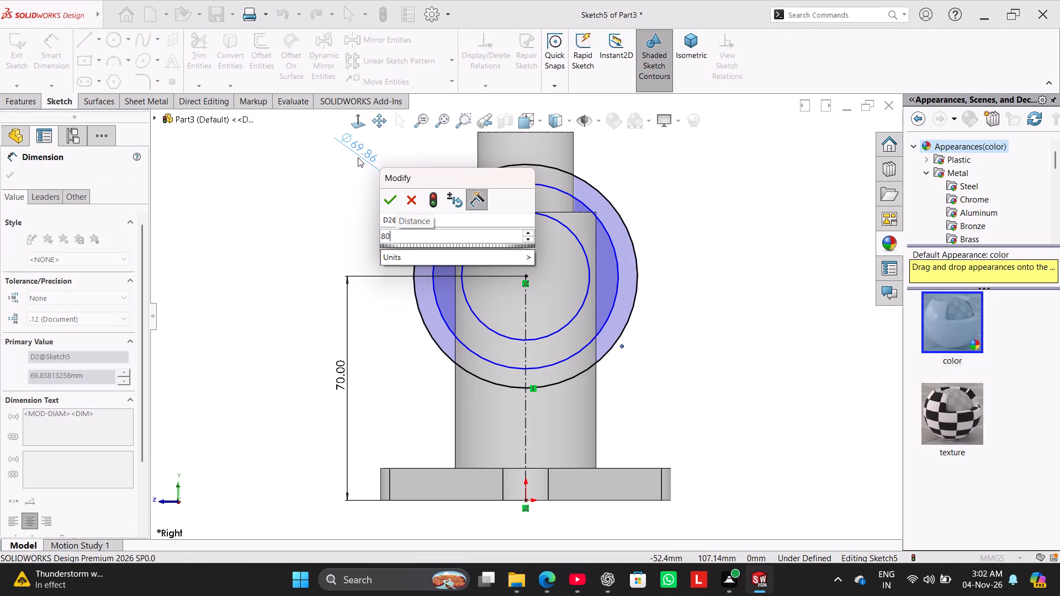
pyautogui.press('Return')
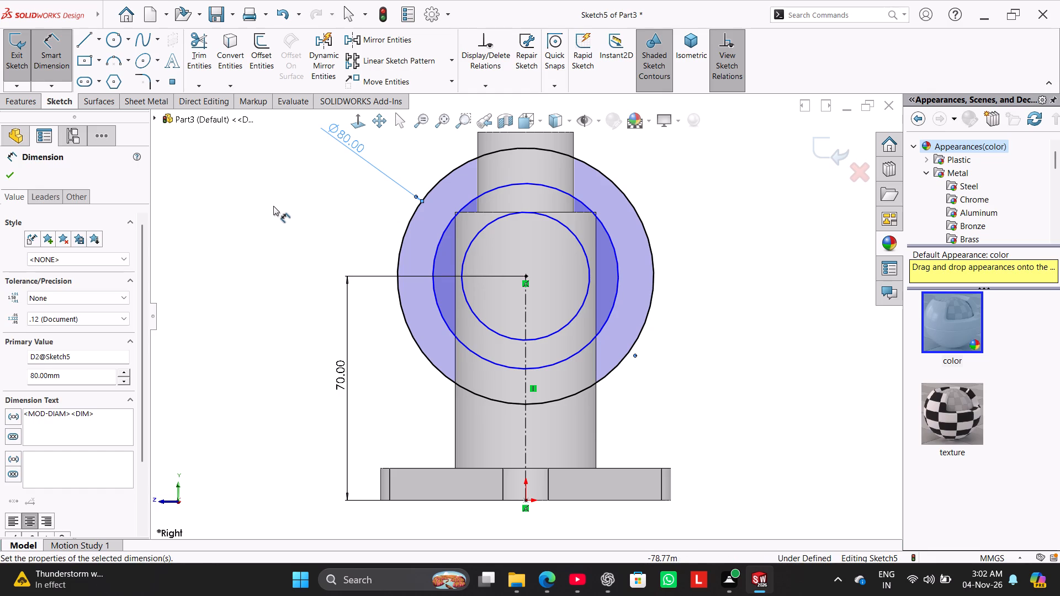
pyautogui.click(273, 206)
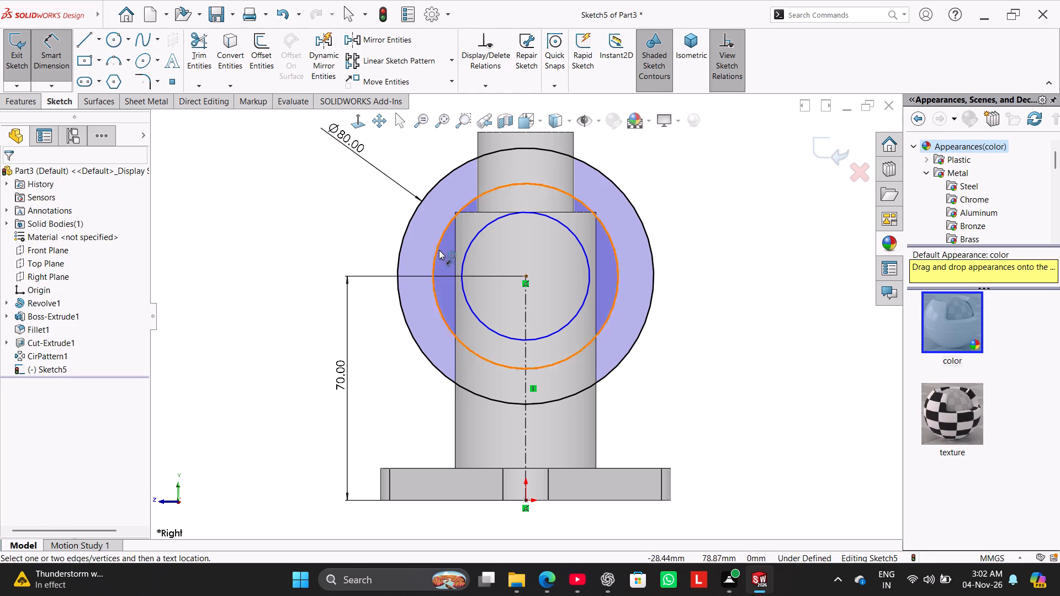
# Dimension the middle circle's diameter and set it to 60 mm.
pyautogui.click(432, 283)
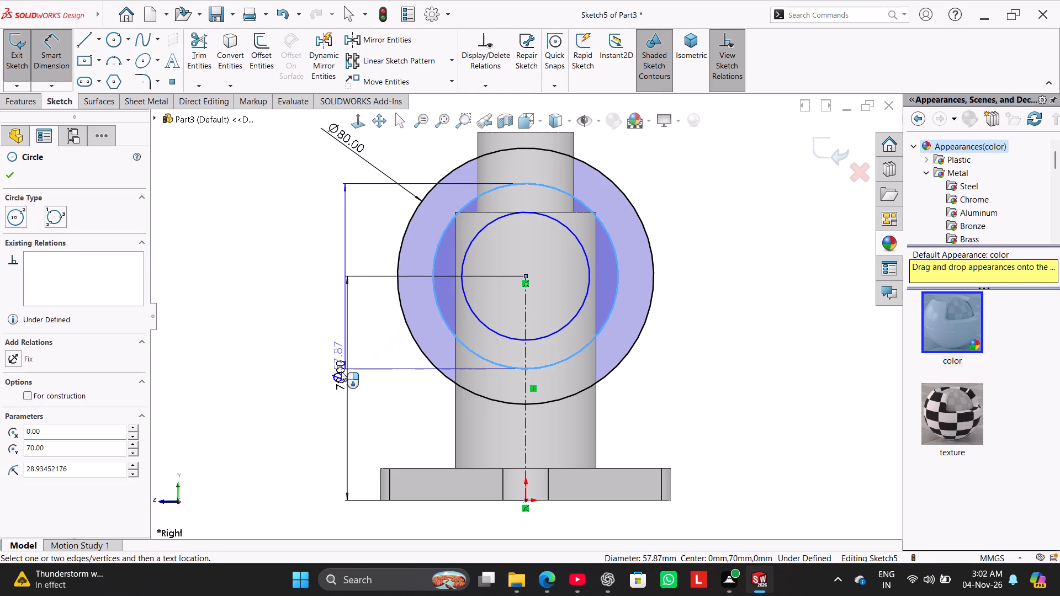
pyautogui.click(319, 428)
pyautogui.write('40')
pyautogui.press('Return')
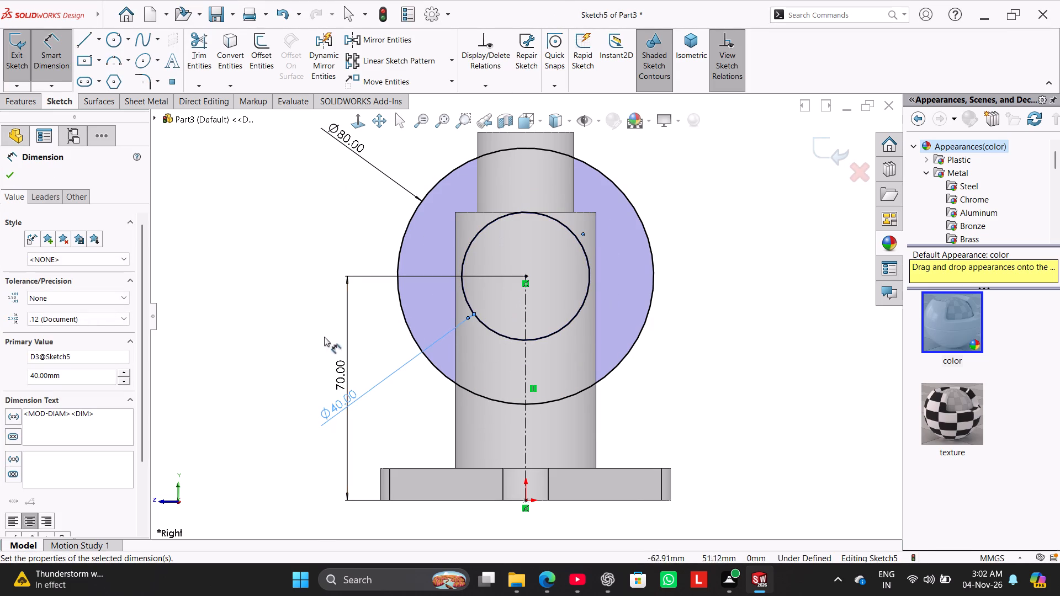
pyautogui.doubleClick(339, 399)
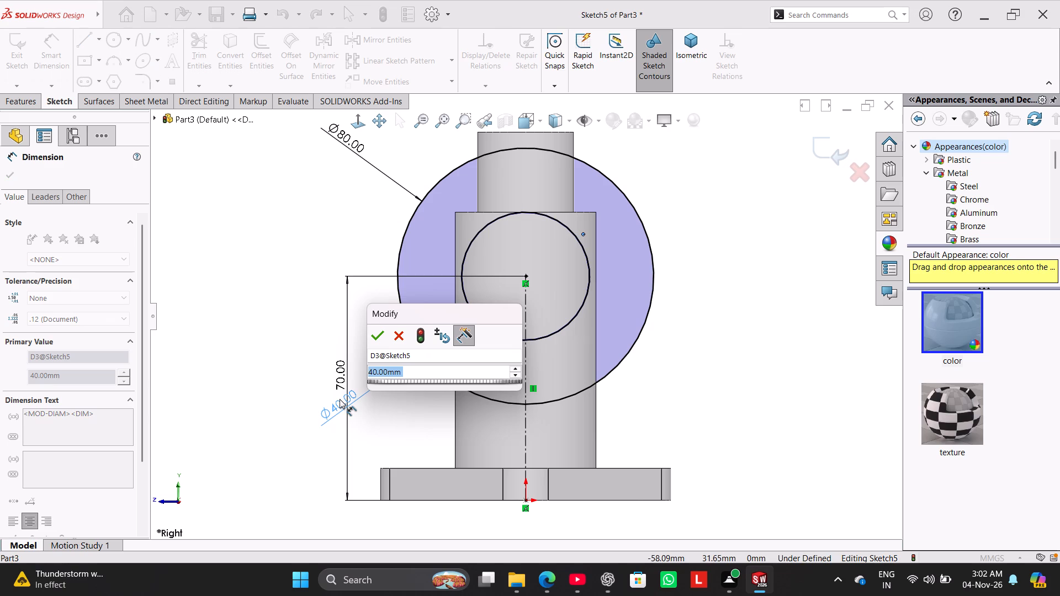
pyautogui.write('60')
pyautogui.press('Return')
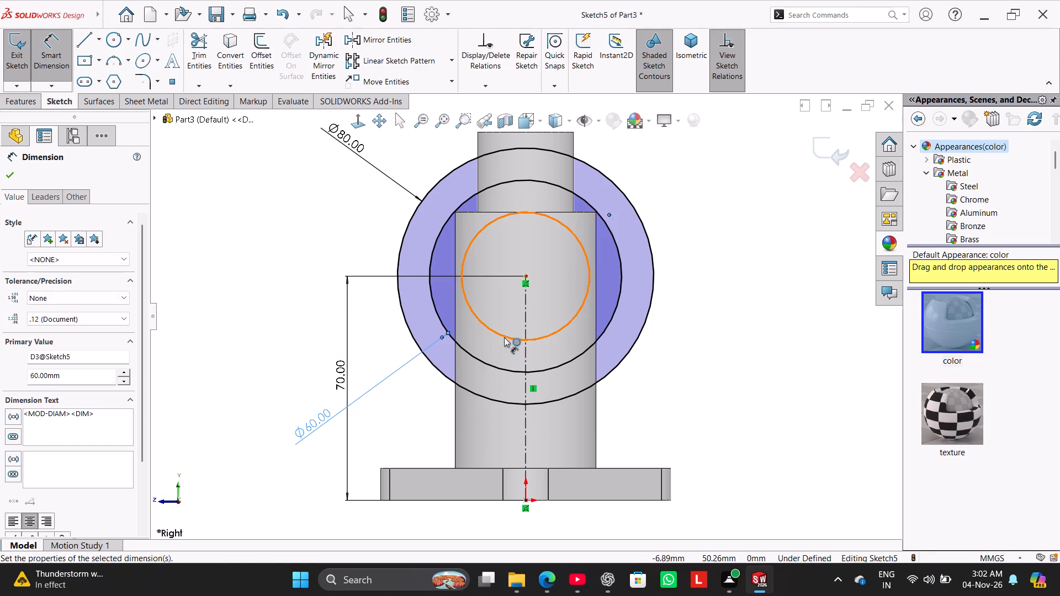
# Dimension the inner circle's diameter as 40 mm and leave the dimension tool.
pyautogui.click(504, 334)
pyautogui.click(697, 382)
pyautogui.write('40')
pyautogui.press('Return')
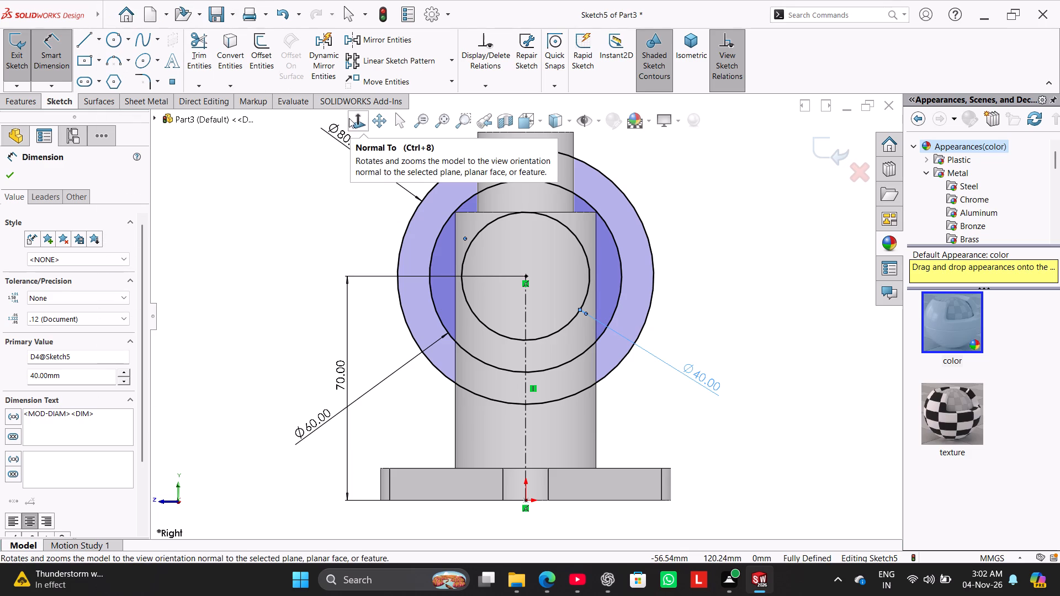
pyautogui.rightClick(274, 232)
pyautogui.click(306, 267)
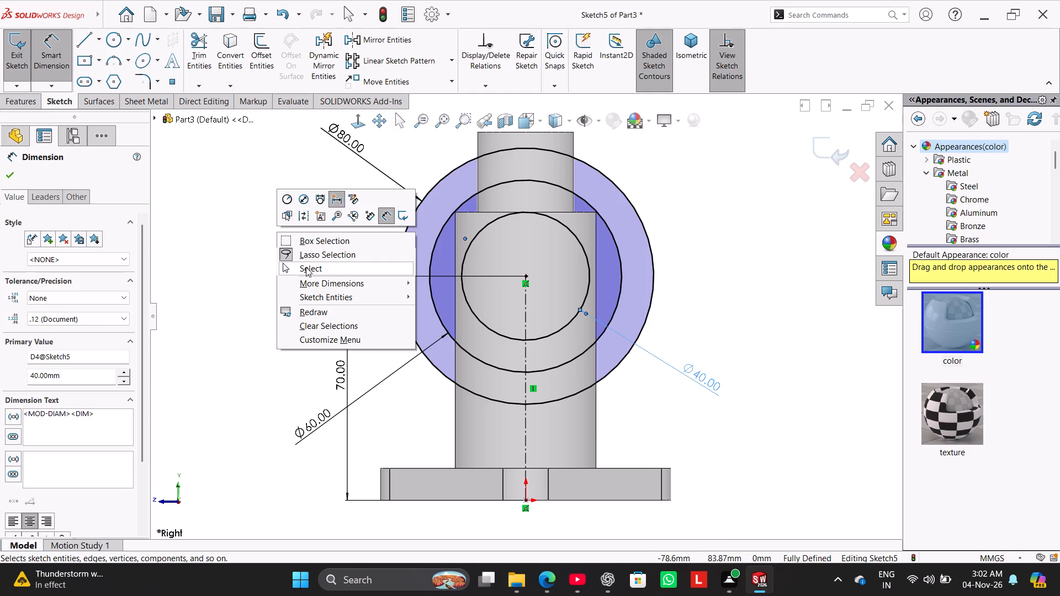
# Convert the 60 mm middle circle to construction geometry.
pyautogui.click(466, 200)
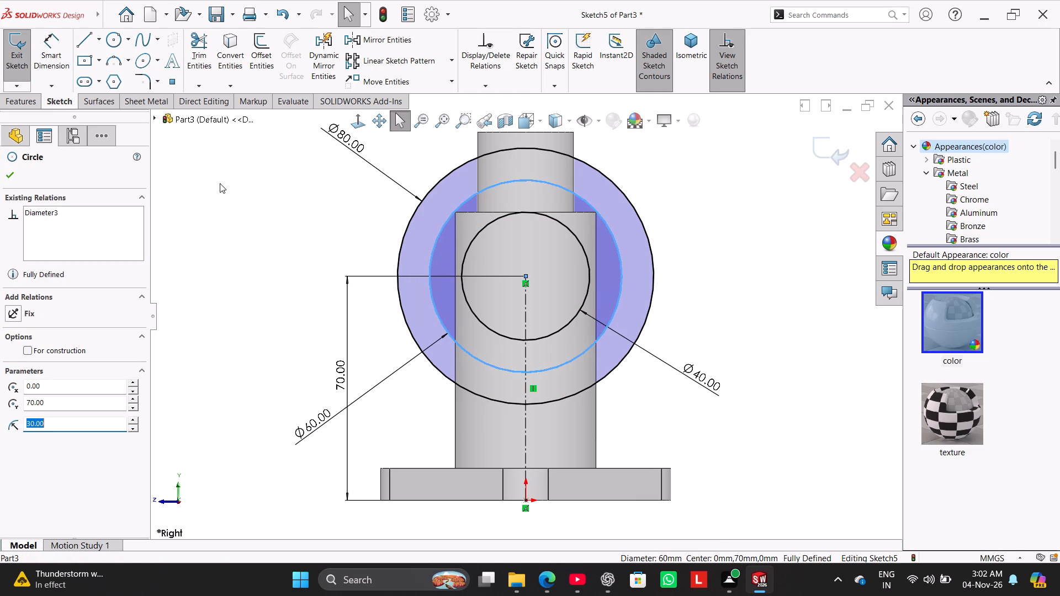
pyautogui.rightClick(245, 192)
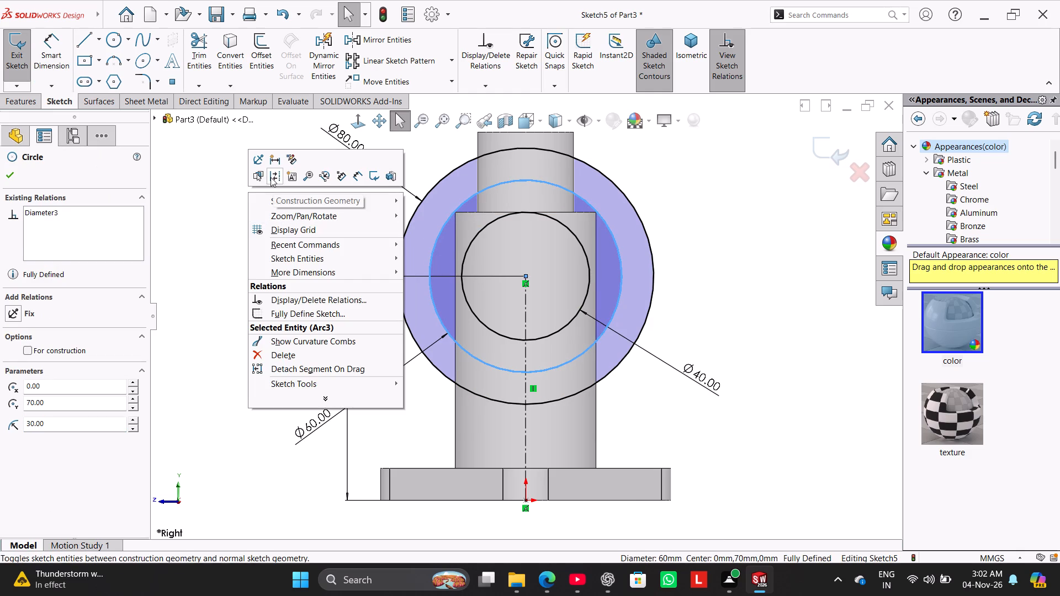
pyautogui.click(271, 177)
pyautogui.click(225, 211)
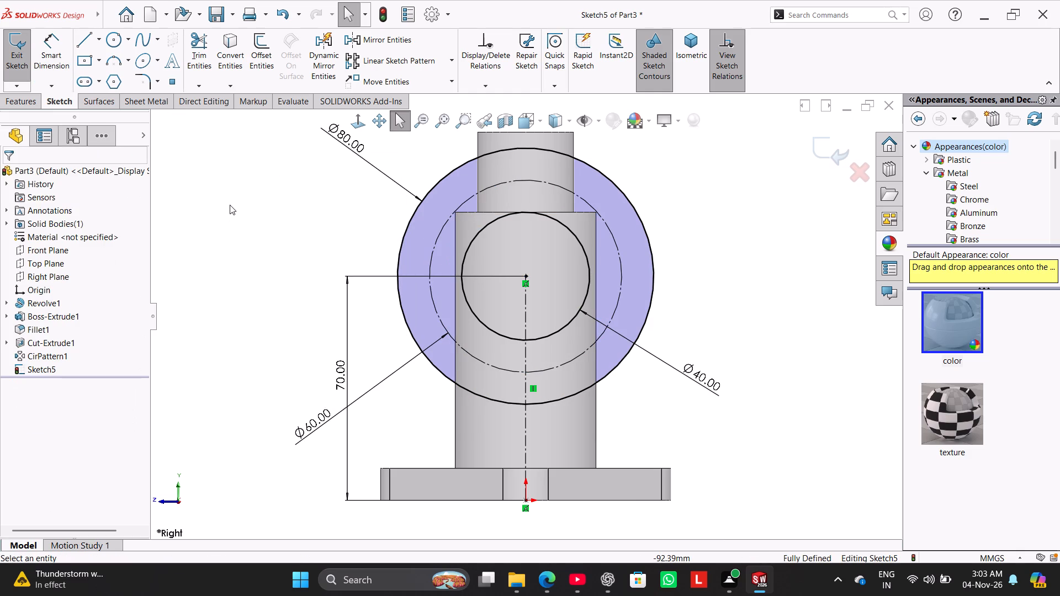
# Sketch a small circle of about 5.3 mm radius centred on the topmost point of the 60 mm construction circle.
pyautogui.click(110, 38)
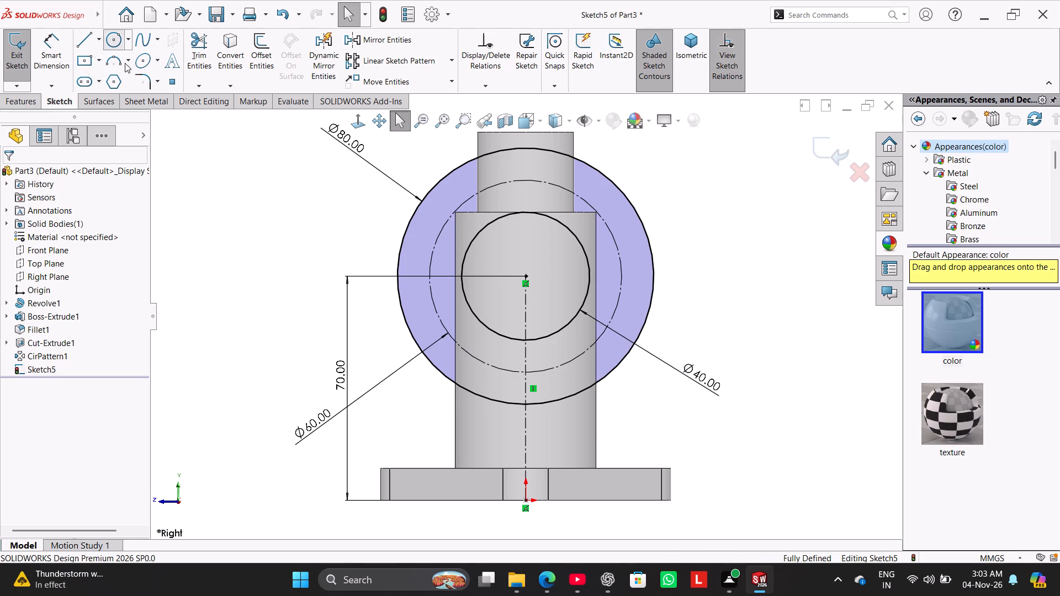
pyautogui.click(525, 181)
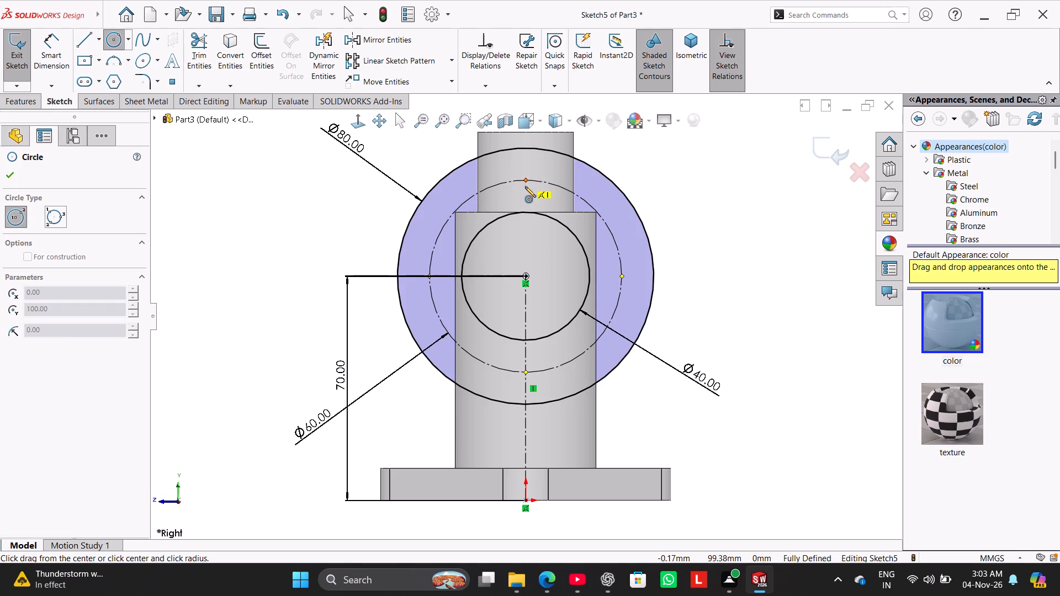
pyautogui.click(528, 197)
pyautogui.moveTo(54, 52); pyautogui.dragTo(78, 66)
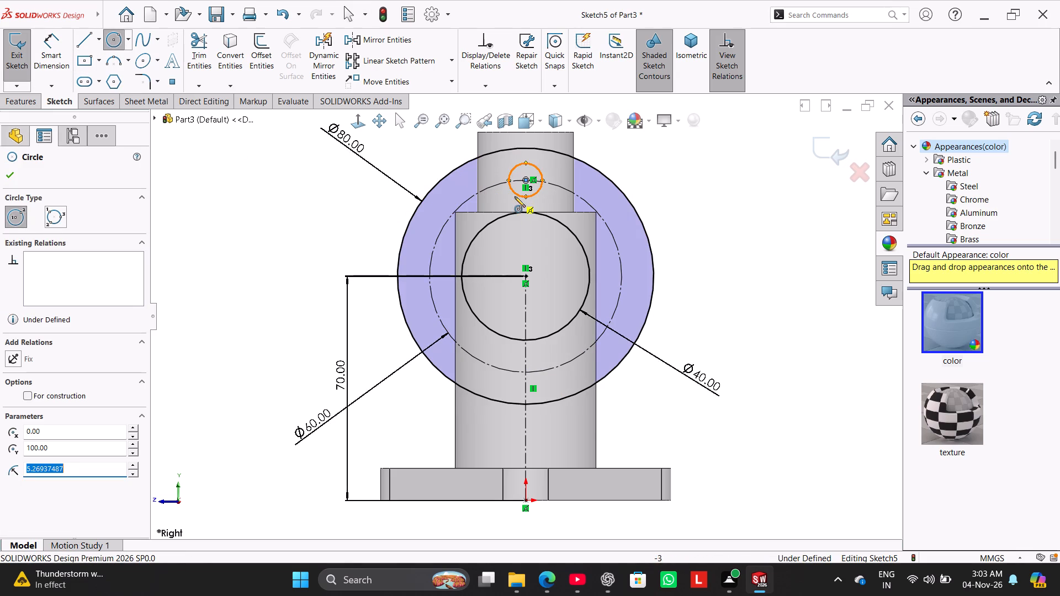
pyautogui.click(515, 195)
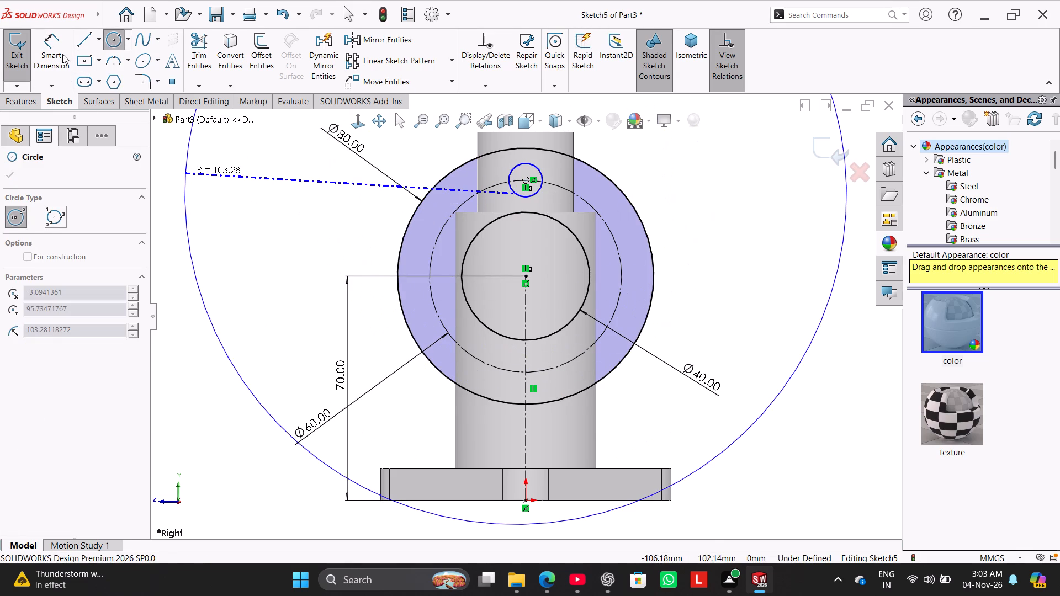
pyautogui.moveTo(59, 50); pyautogui.dragTo(73, 57)
# Dimension the small circle's diameter as 10 mm and leave the dimension tool.
pyautogui.click(49, 49)
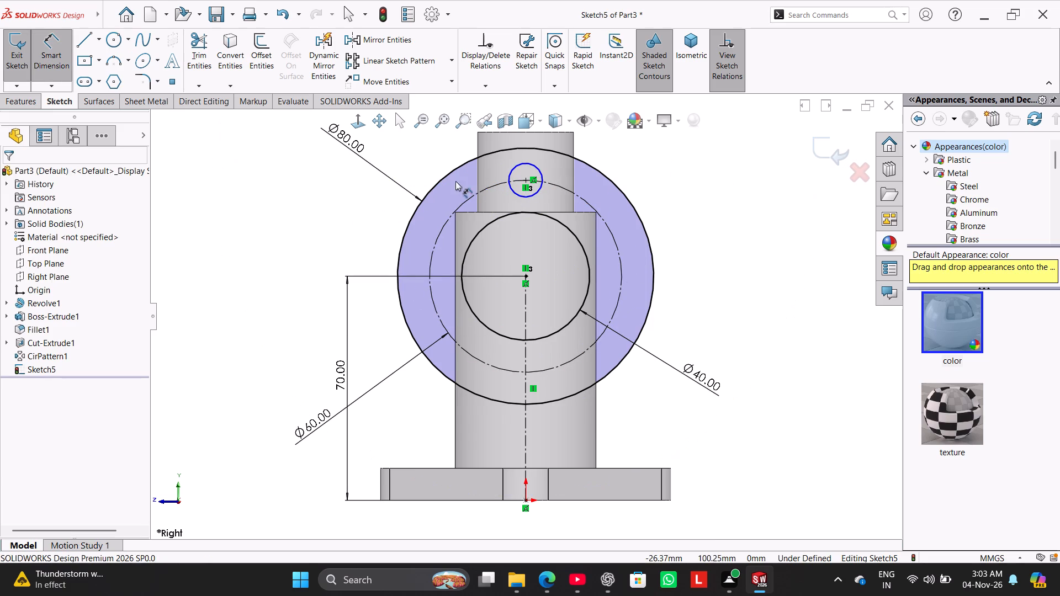
pyautogui.click(513, 193)
pyautogui.click(311, 211)
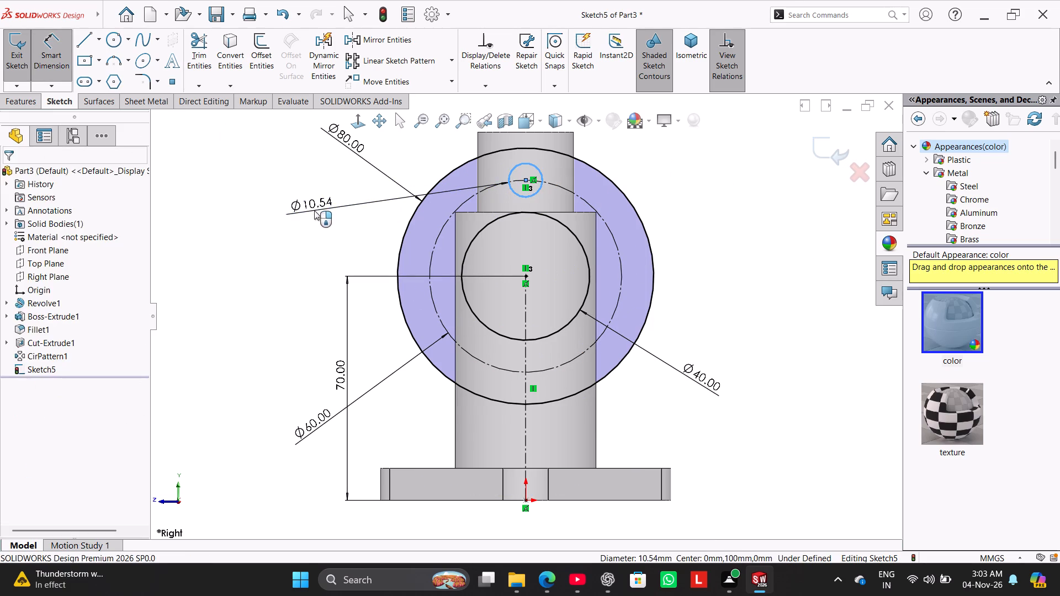
pyautogui.press('1')
pyautogui.press('0')
pyautogui.press('Return')
pyautogui.rightClick(203, 251)
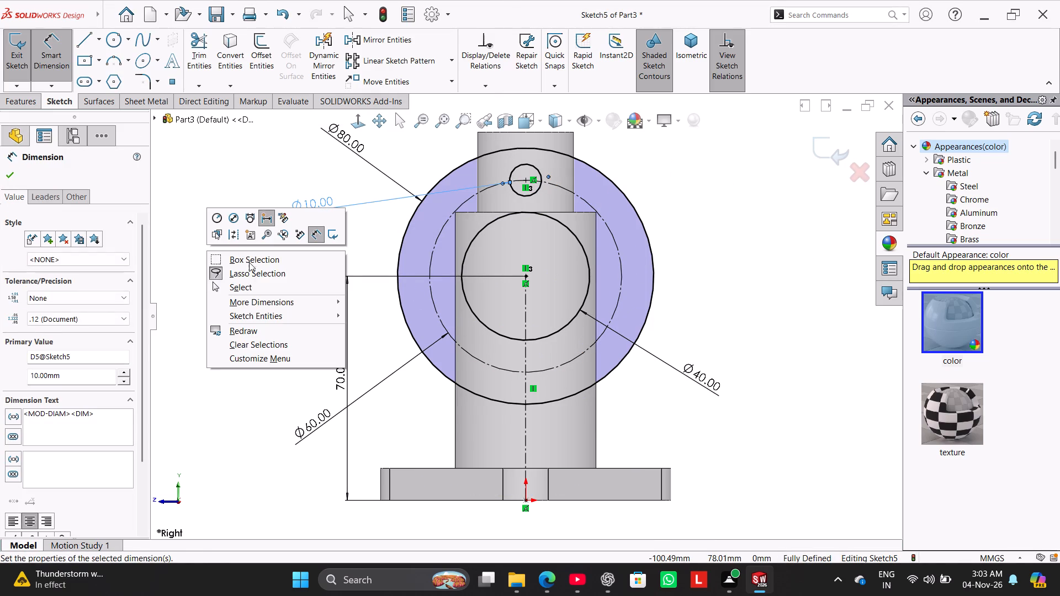
pyautogui.click(266, 285)
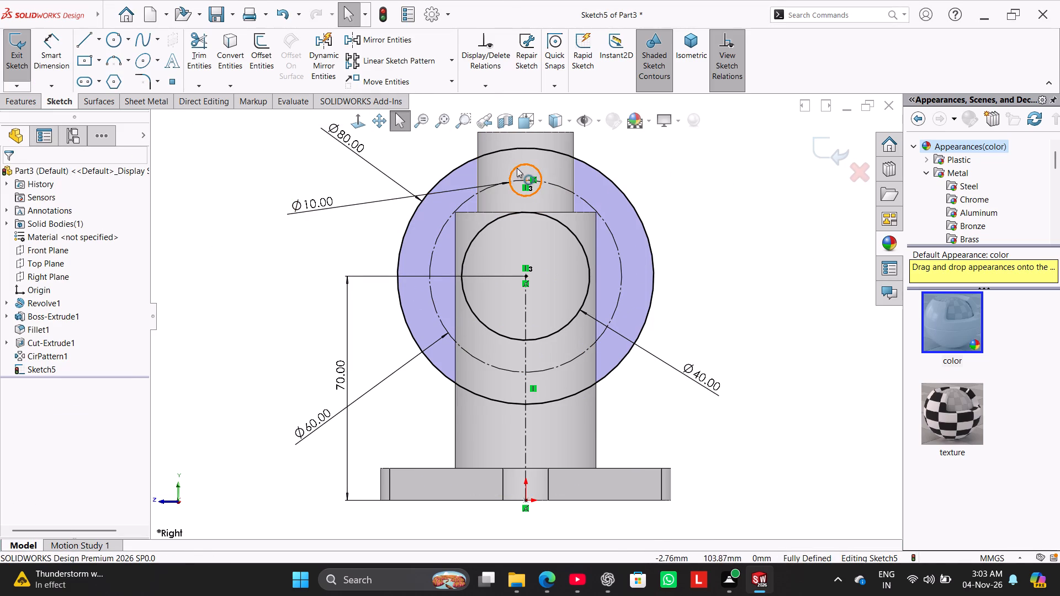
# Create a circular sketch pattern of the 10 mm circle with 4 equally spaced instances over 360 degrees about the concentric circles' centre.
pyautogui.click(517, 168)
pyautogui.click(452, 66)
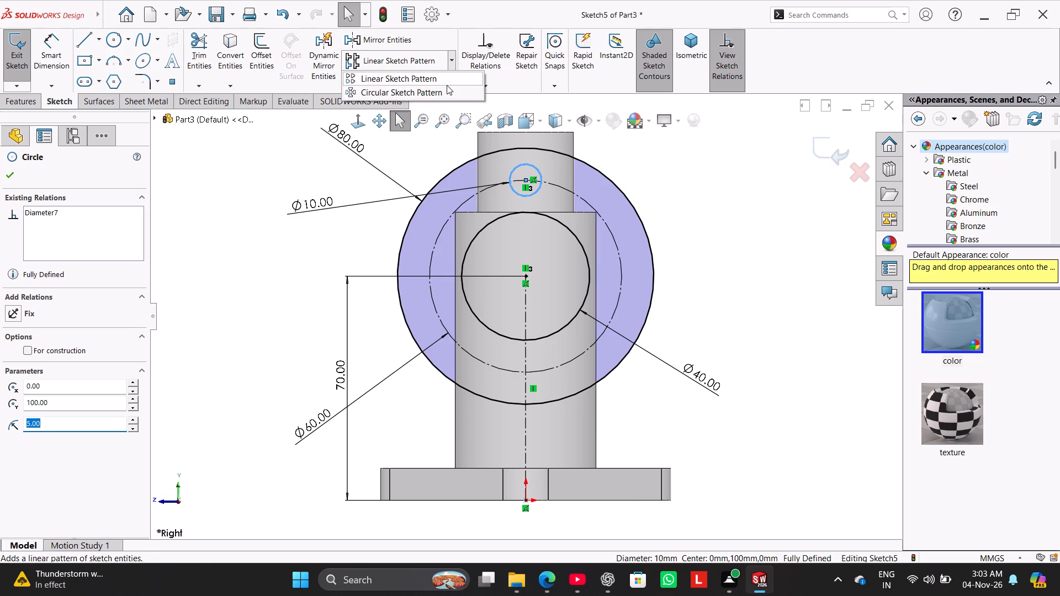
pyautogui.click(447, 92)
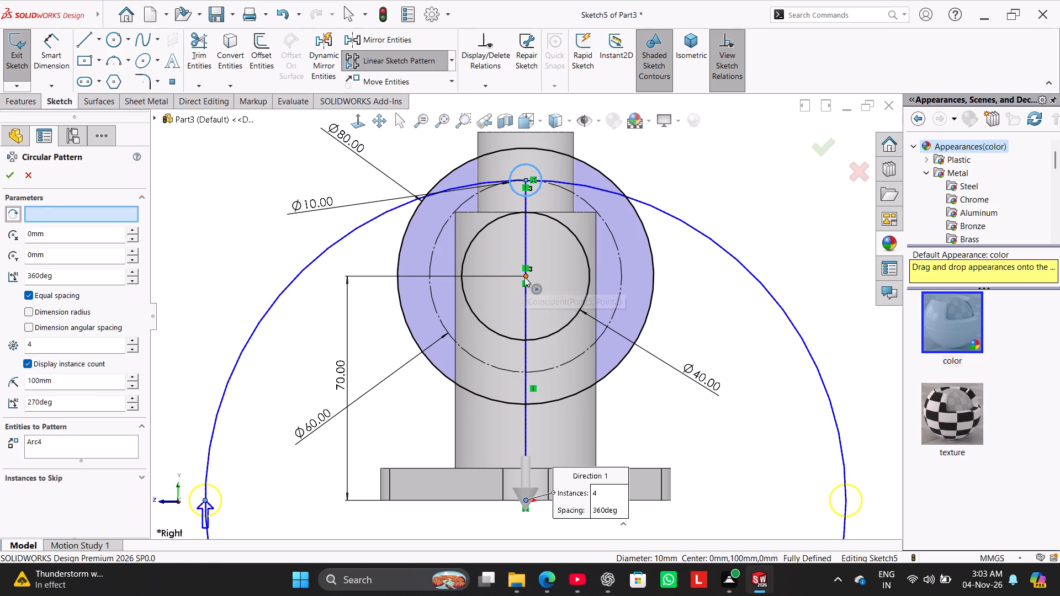
pyautogui.click(524, 277)
pyautogui.click(14, 171)
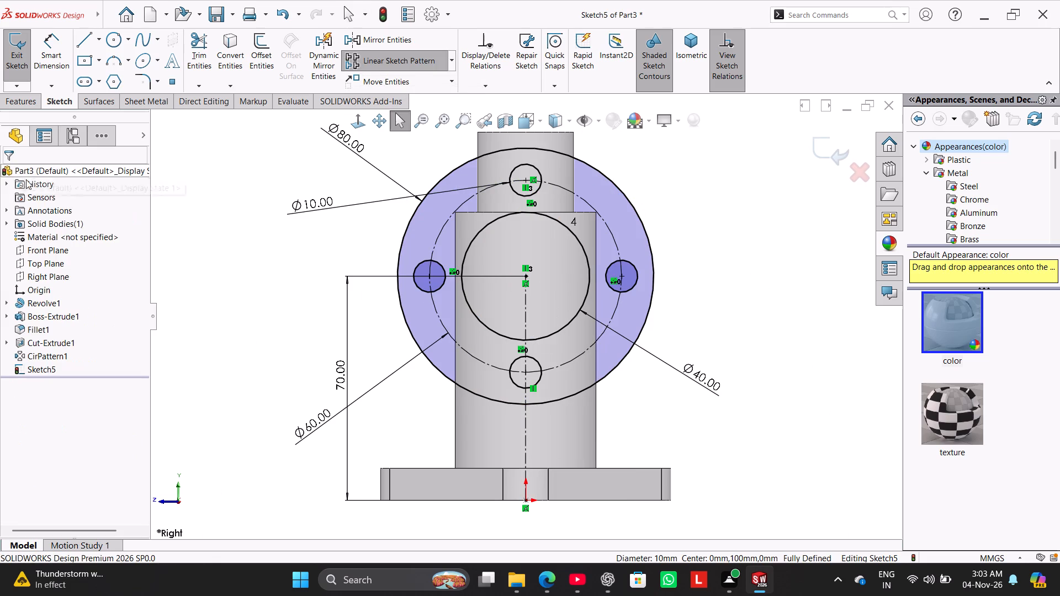
pyautogui.click(218, 220)
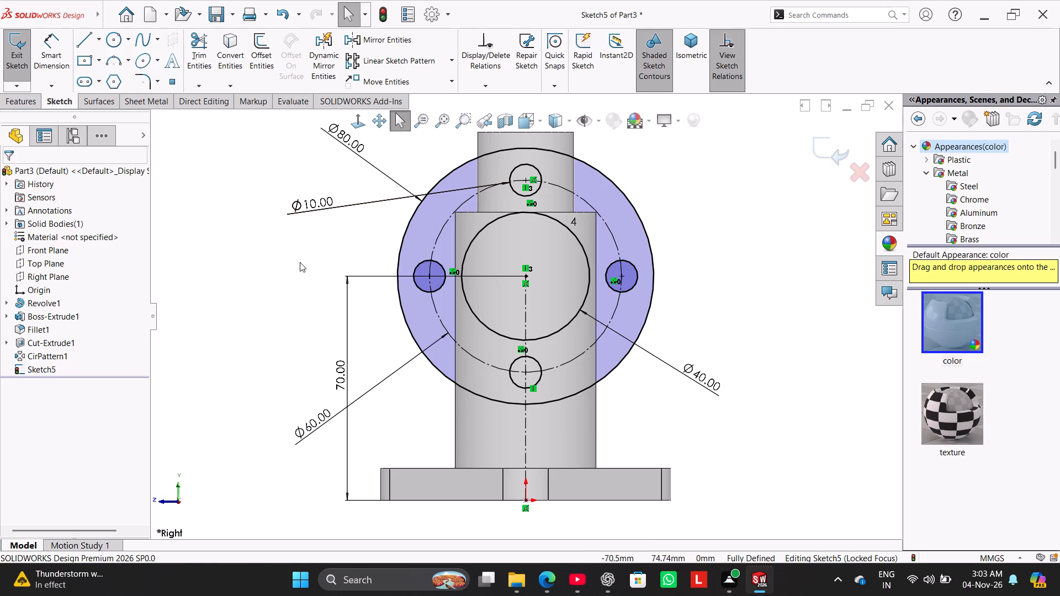
# Start a boss extrusion of the flange sketch with a reversed start offset of 55 mm from the sketch plane.
pyautogui.click(28, 100)
pyautogui.click(25, 68)
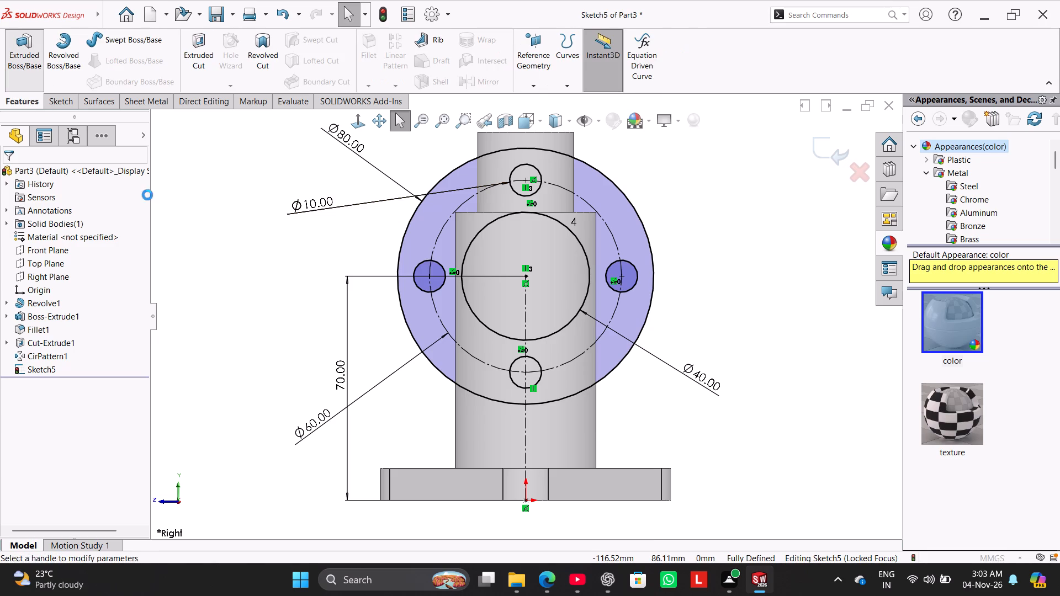
pyautogui.moveTo(255, 259); pyautogui.dragTo(271, 265, button='middle')
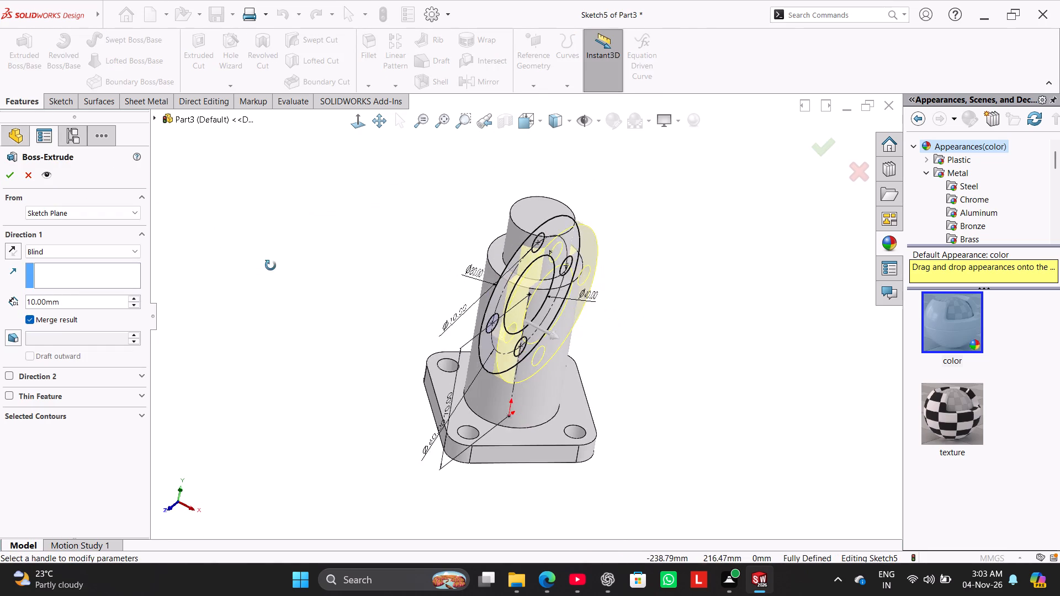
pyautogui.moveTo(271, 265); pyautogui.dragTo(272, 260, button='middle')
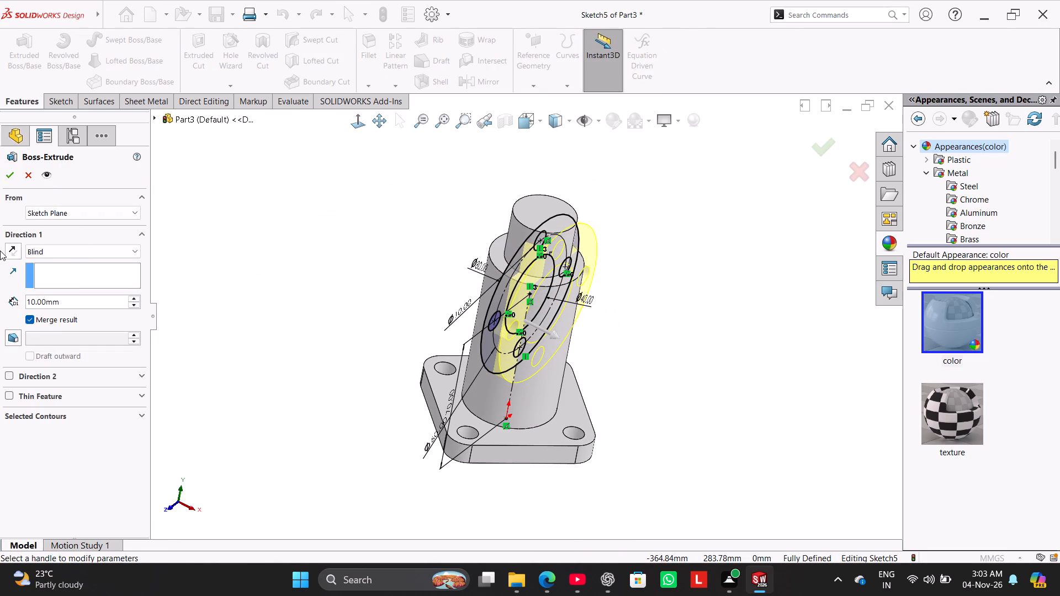
pyautogui.click(59, 213)
pyautogui.click(59, 250)
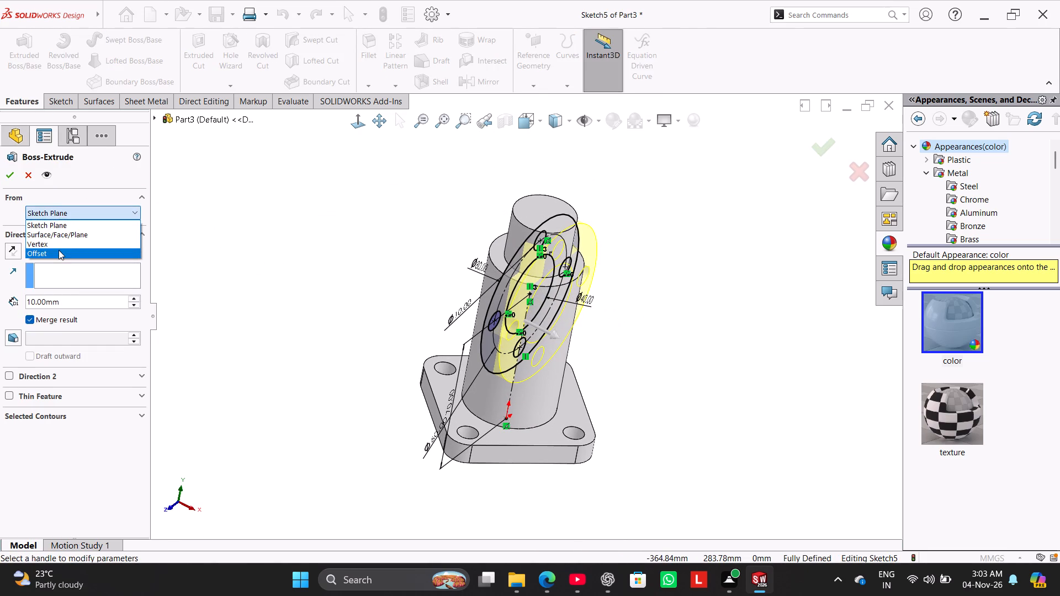
pyautogui.click(14, 212)
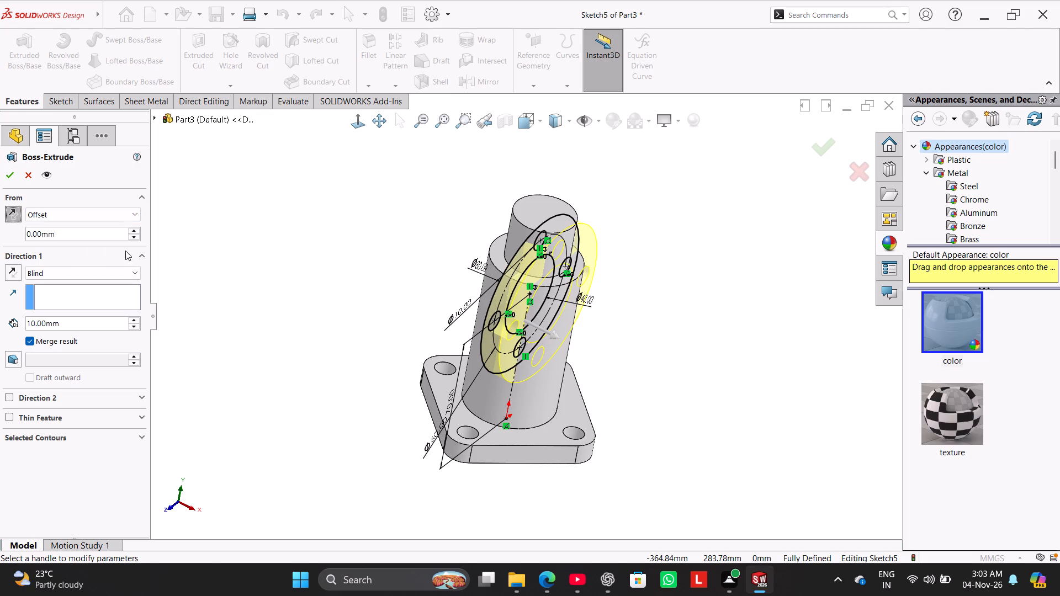
pyautogui.doubleClick(75, 236)
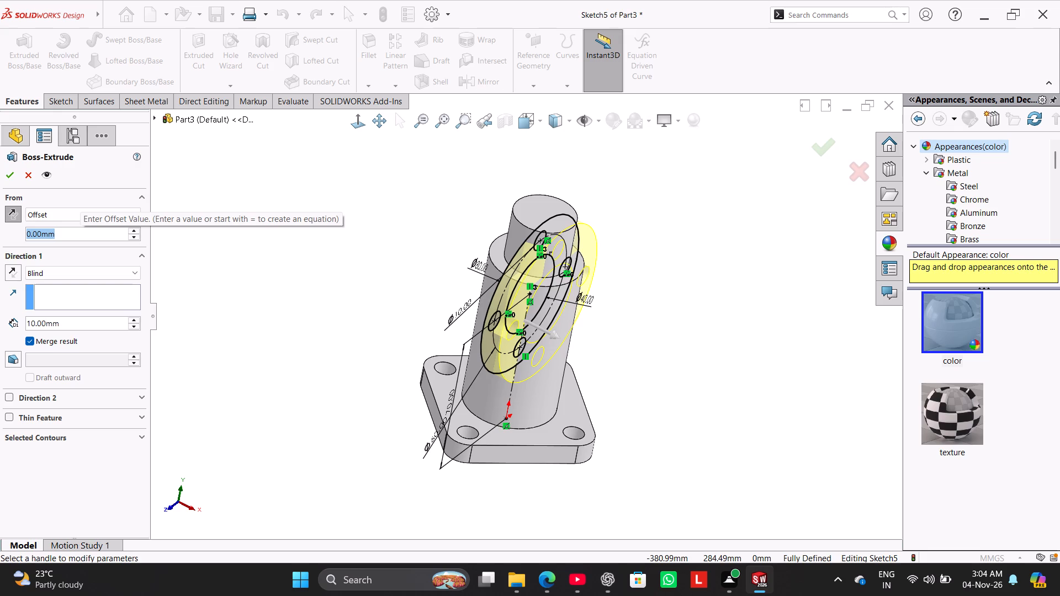
pyautogui.moveTo(233, 292); pyautogui.dragTo(230, 319, button='middle')
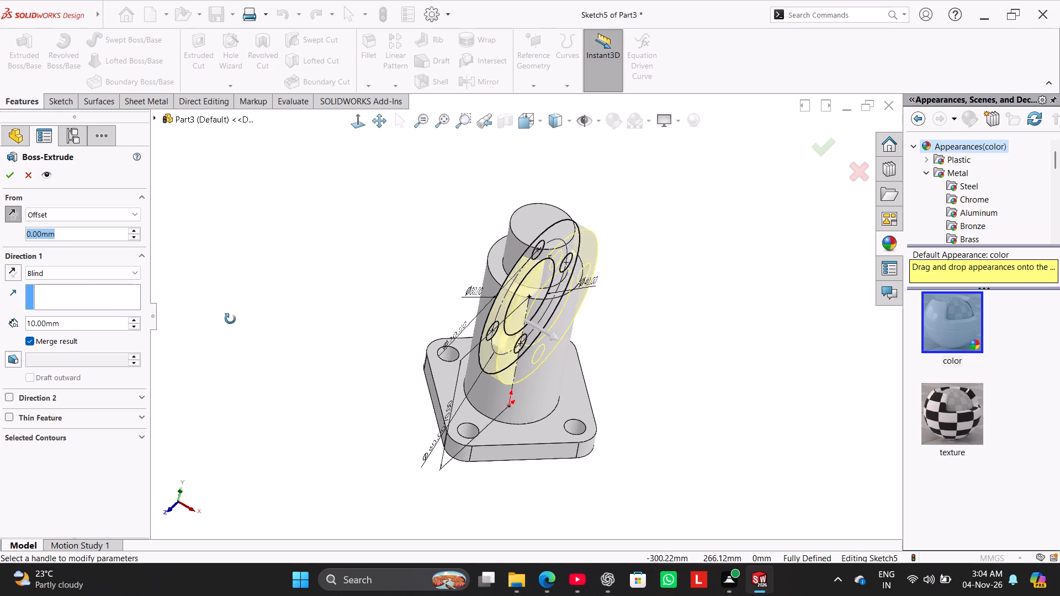
pyautogui.moveTo(230, 319); pyautogui.dragTo(229, 348, button='middle')
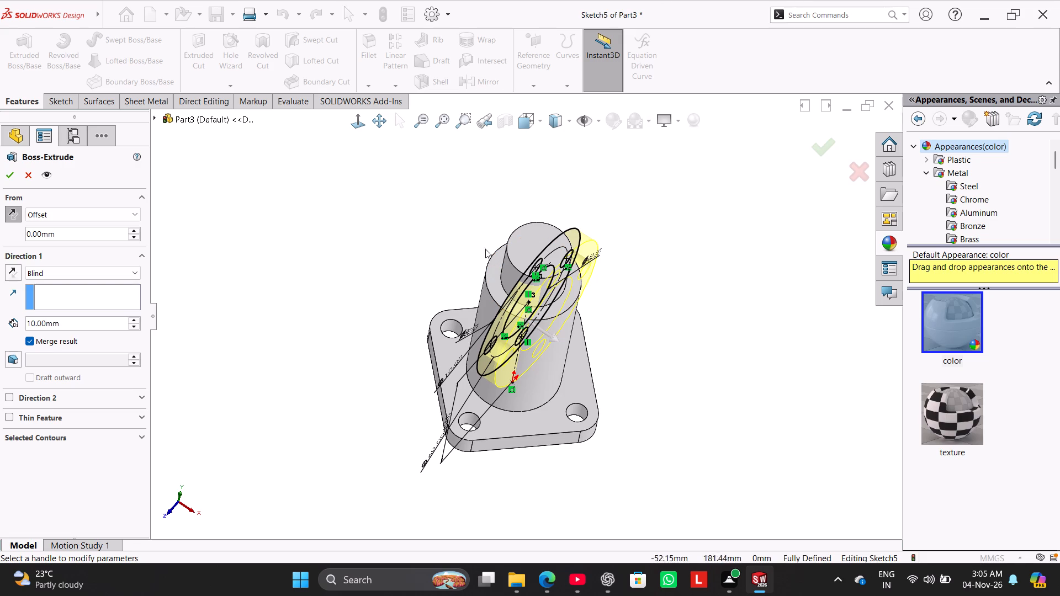
pyautogui.doubleClick(76, 238)
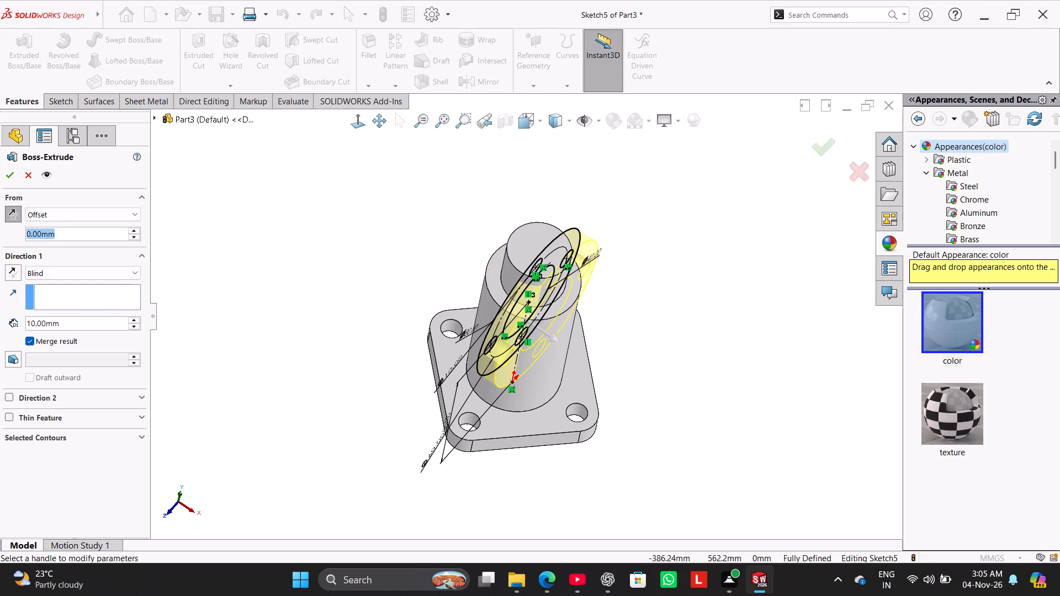
pyautogui.write('55')
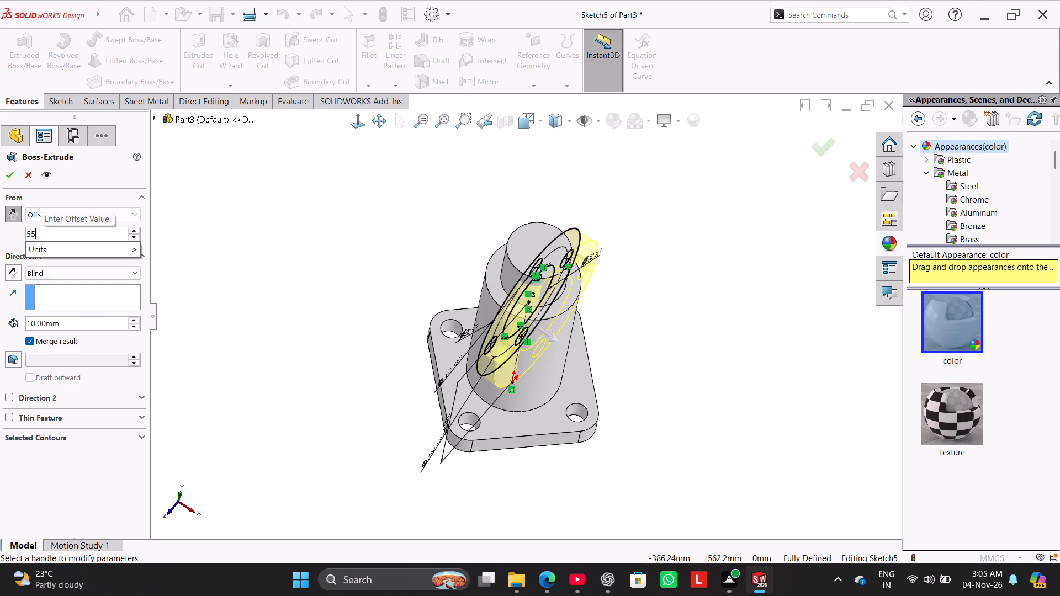
pyautogui.press('Return')
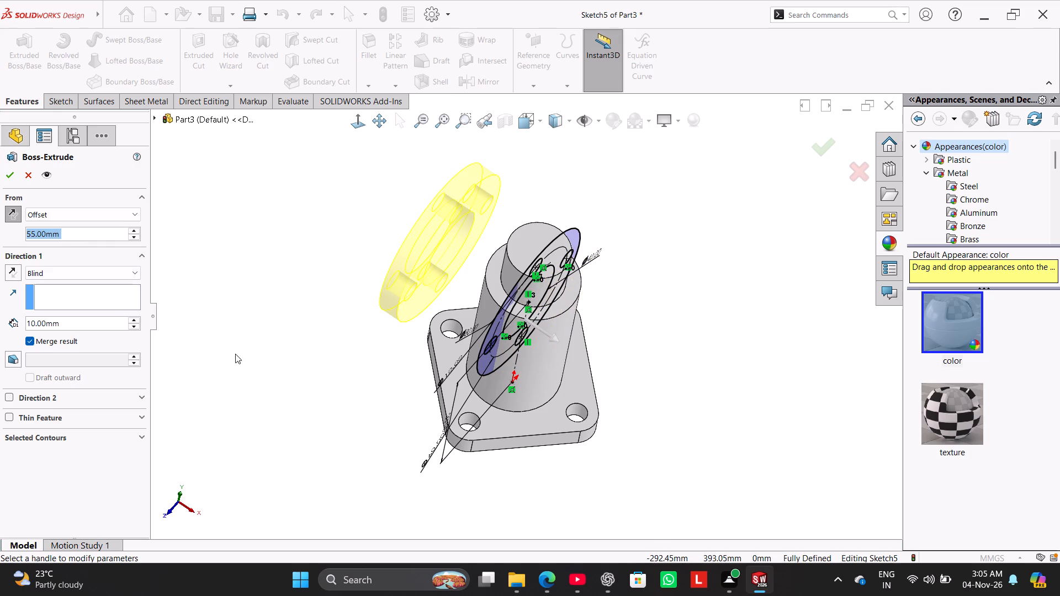
# Set the flange extrusion to a blind depth of 10 mm directed back toward the cylindrical column and complete the feature.
pyautogui.moveTo(294, 252); pyautogui.dragTo(295, 259, button='middle')
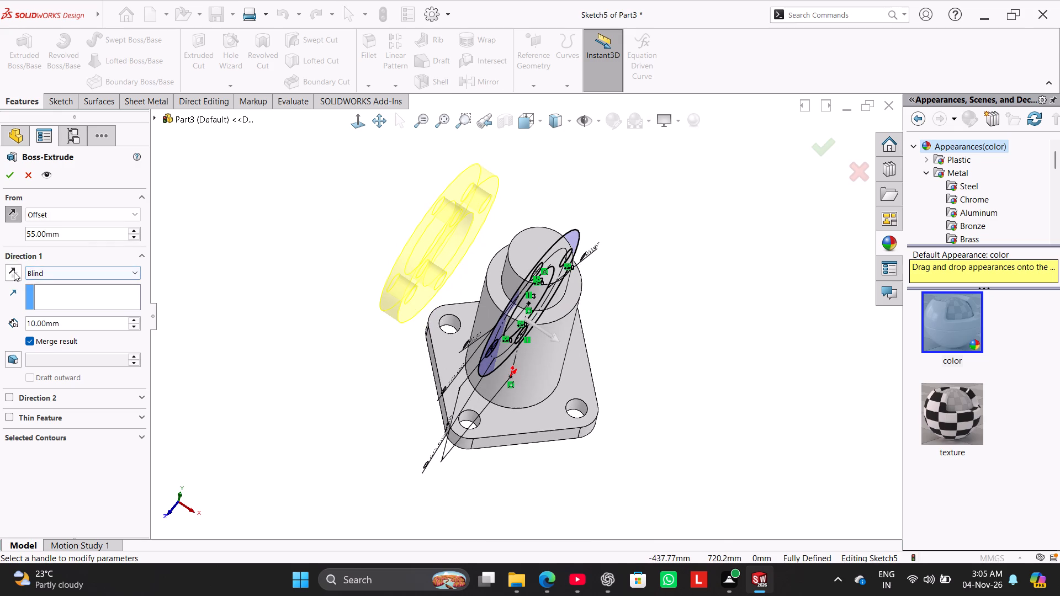
pyautogui.click(14, 272)
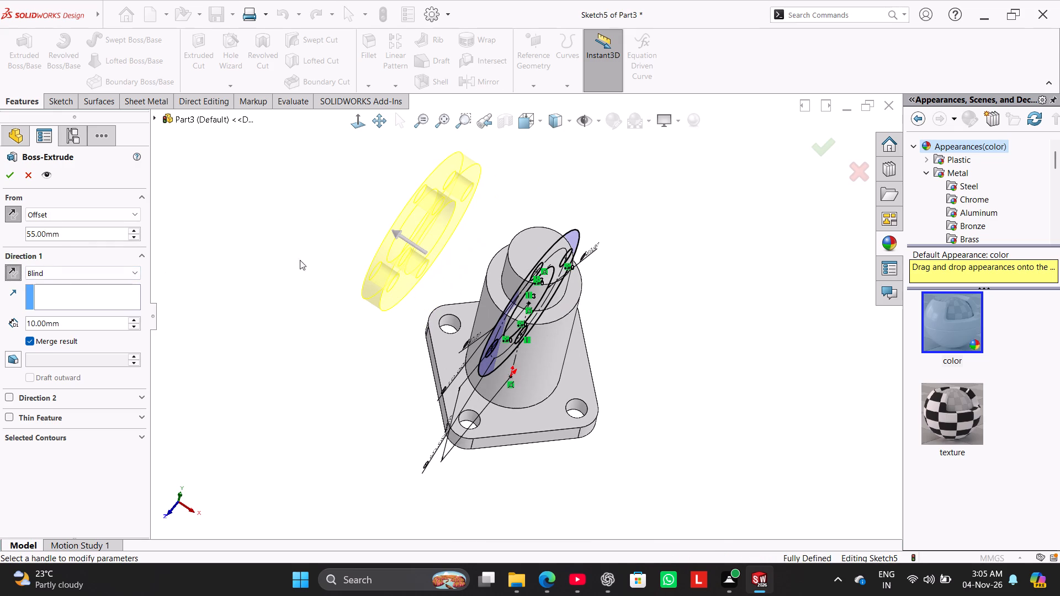
pyautogui.moveTo(394, 238); pyautogui.dragTo(357, 211)
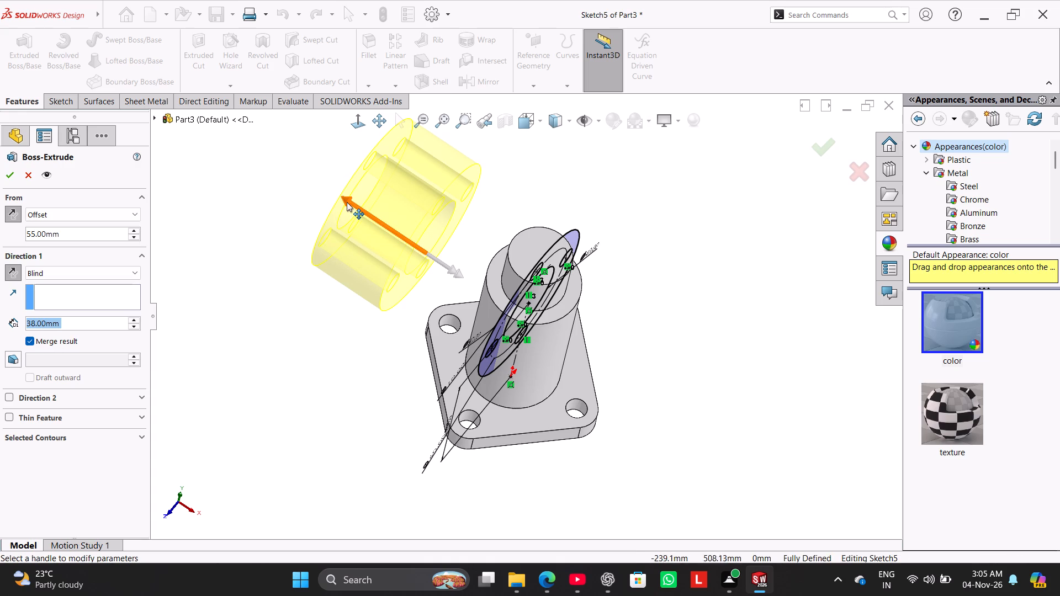
pyautogui.click(8, 274)
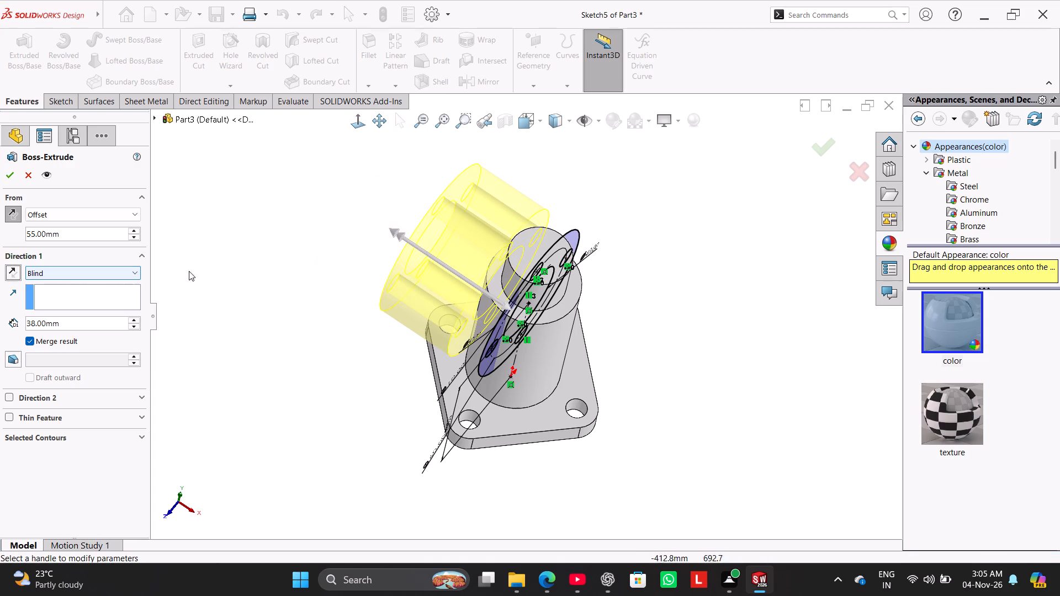
pyautogui.doubleClick(68, 322)
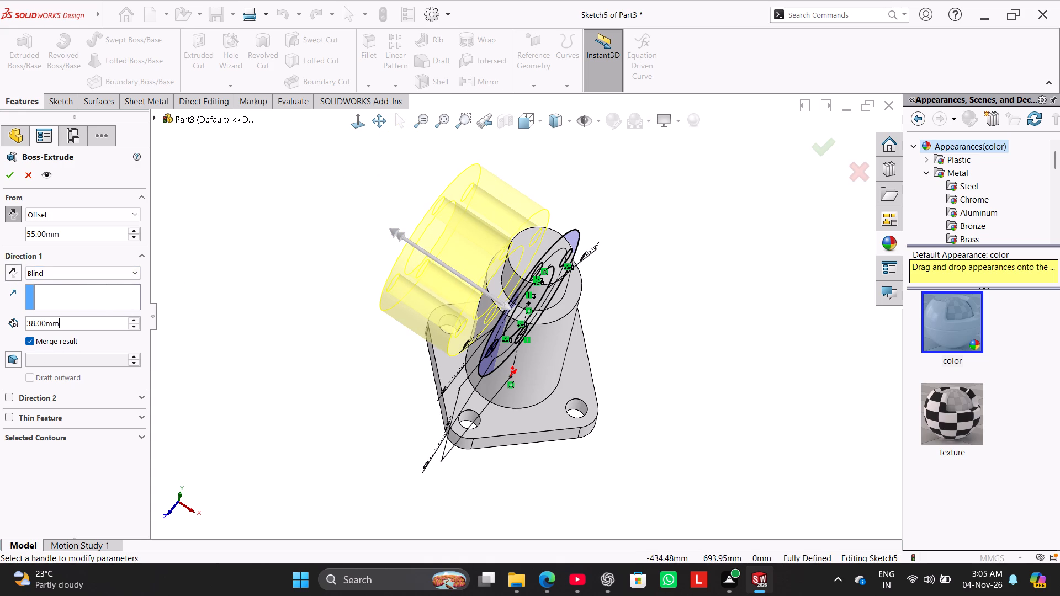
pyautogui.write('10')
pyautogui.press('Return')
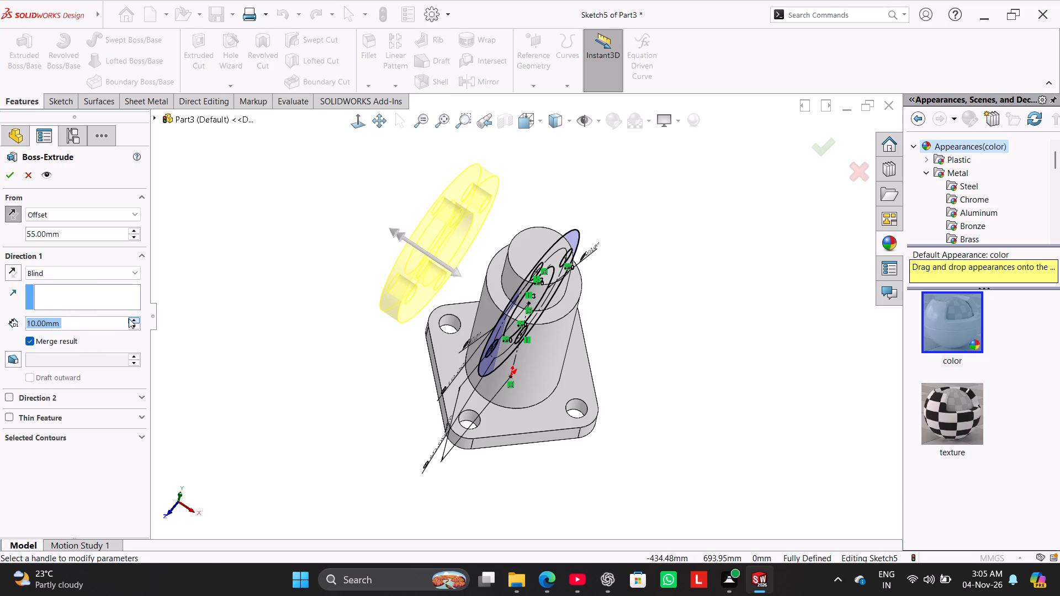
pyautogui.click(15, 179)
pyautogui.click(256, 291)
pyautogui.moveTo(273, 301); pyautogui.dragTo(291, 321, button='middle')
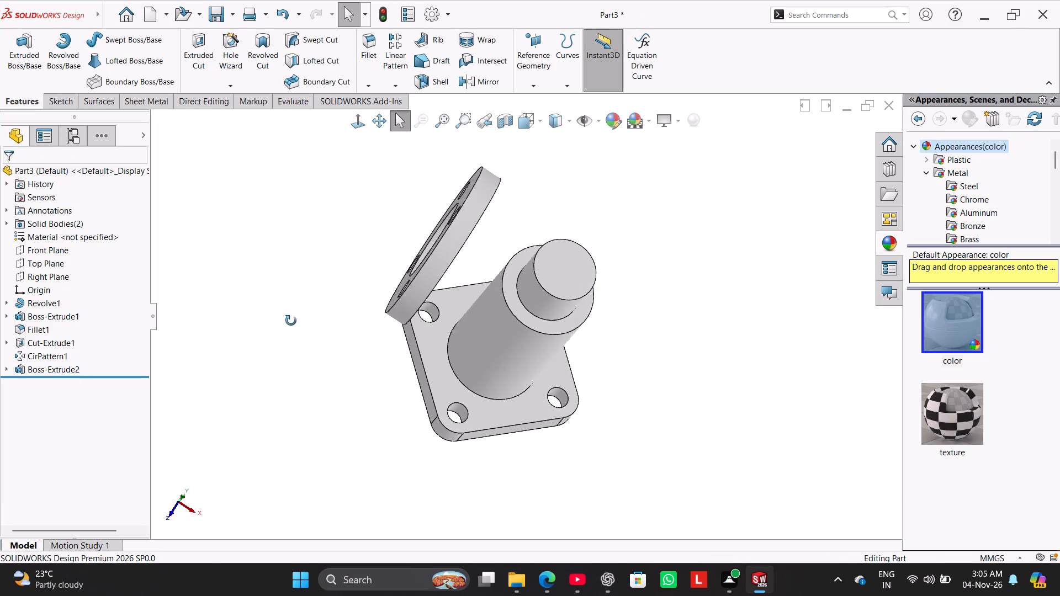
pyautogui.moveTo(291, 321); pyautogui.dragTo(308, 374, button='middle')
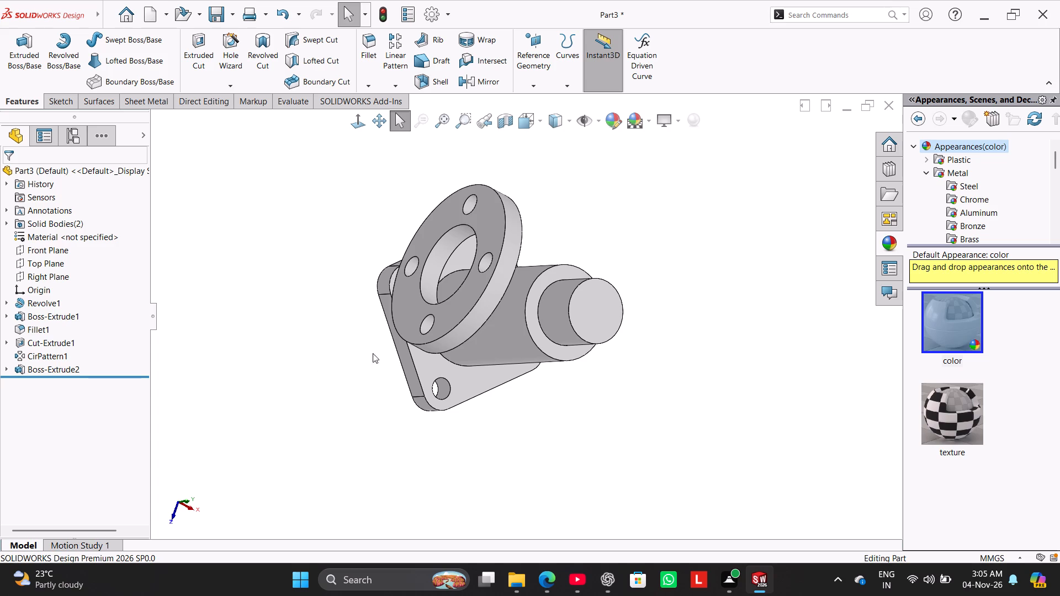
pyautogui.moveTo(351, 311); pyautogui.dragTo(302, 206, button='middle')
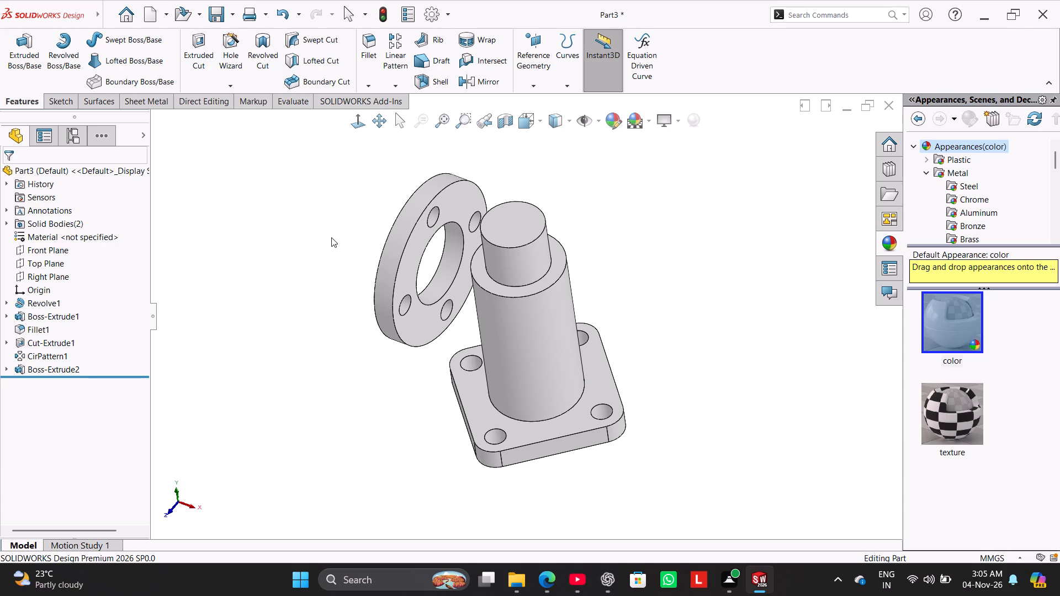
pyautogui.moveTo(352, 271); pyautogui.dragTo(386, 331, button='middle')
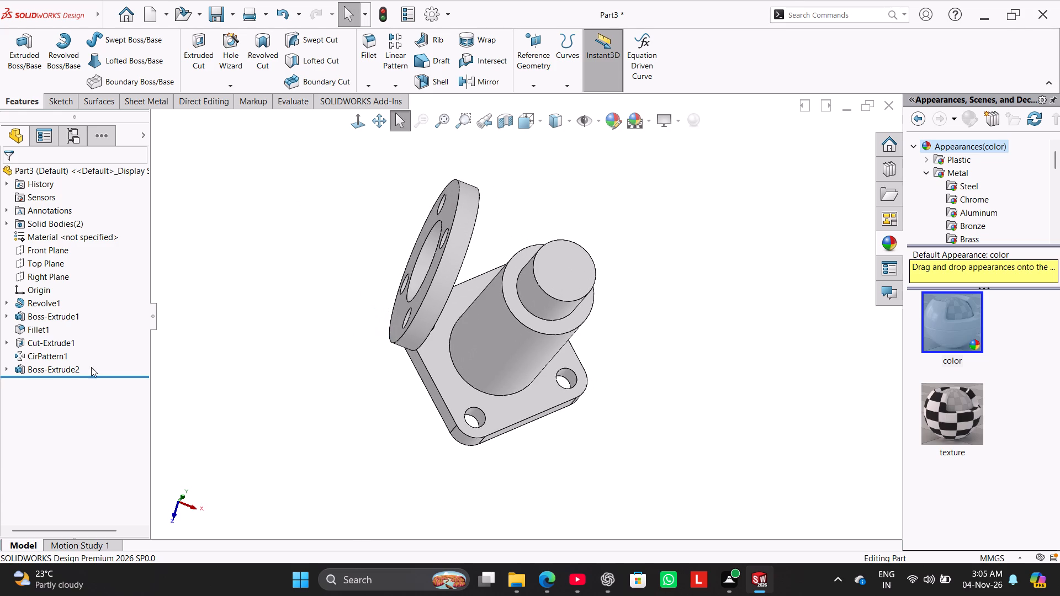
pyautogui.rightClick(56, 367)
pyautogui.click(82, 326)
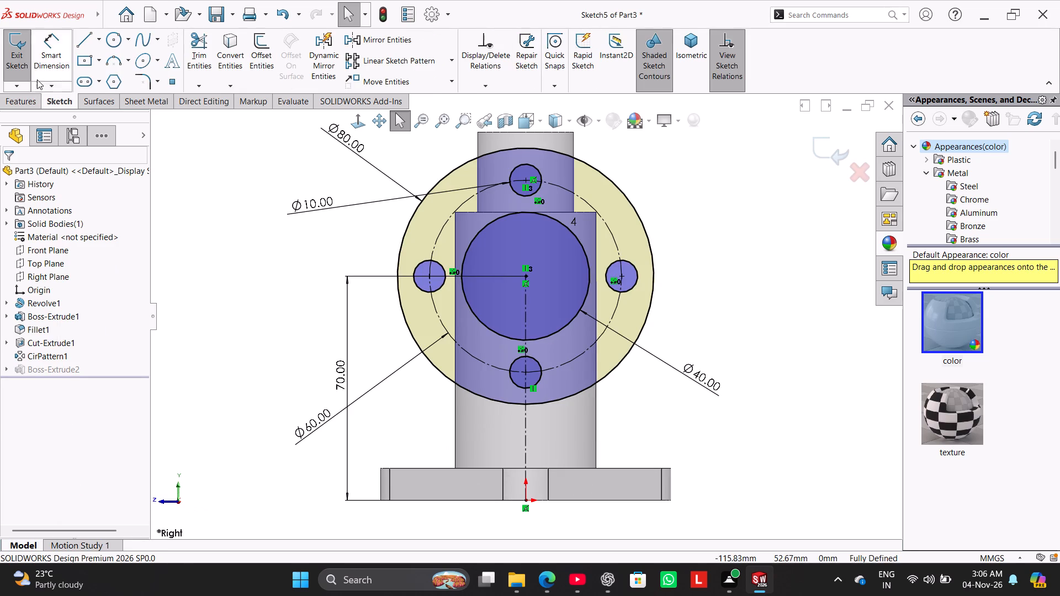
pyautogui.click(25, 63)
# Edit the flange extrusion to use the inner 40 mm circle and the surrounding ring as its contours, closing the centre opening.
pyautogui.rightClick(54, 366)
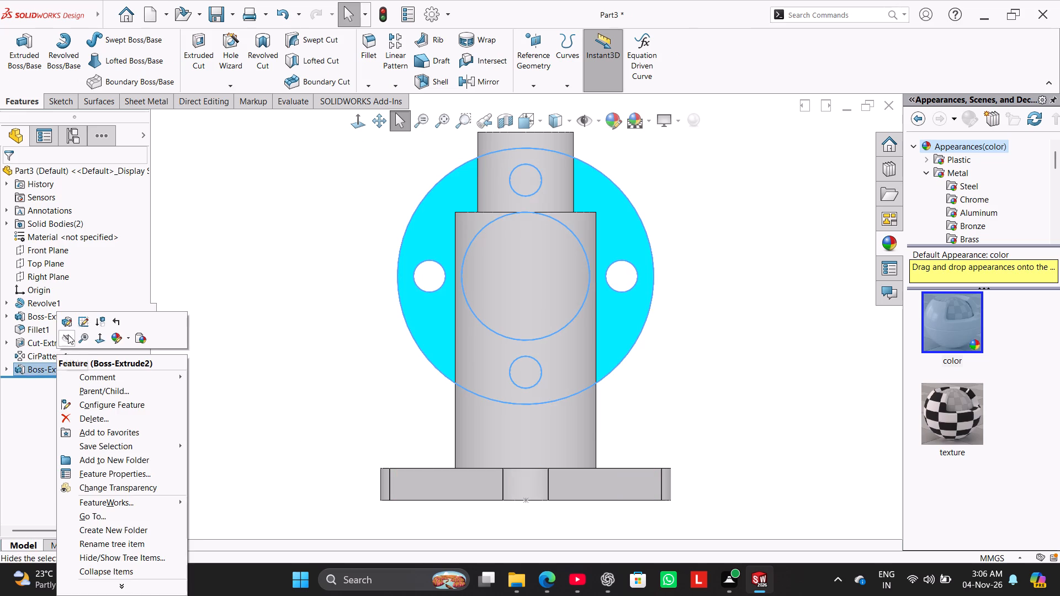
pyautogui.click(66, 324)
pyautogui.moveTo(247, 323); pyautogui.dragTo(220, 381, button='middle')
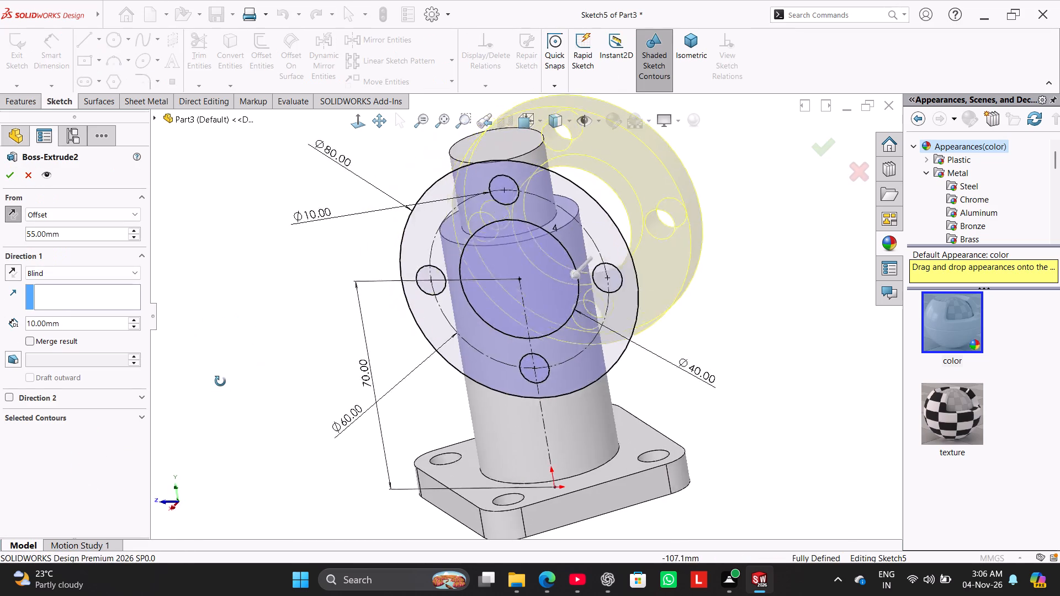
pyautogui.moveTo(220, 381); pyautogui.dragTo(344, 542, button='middle')
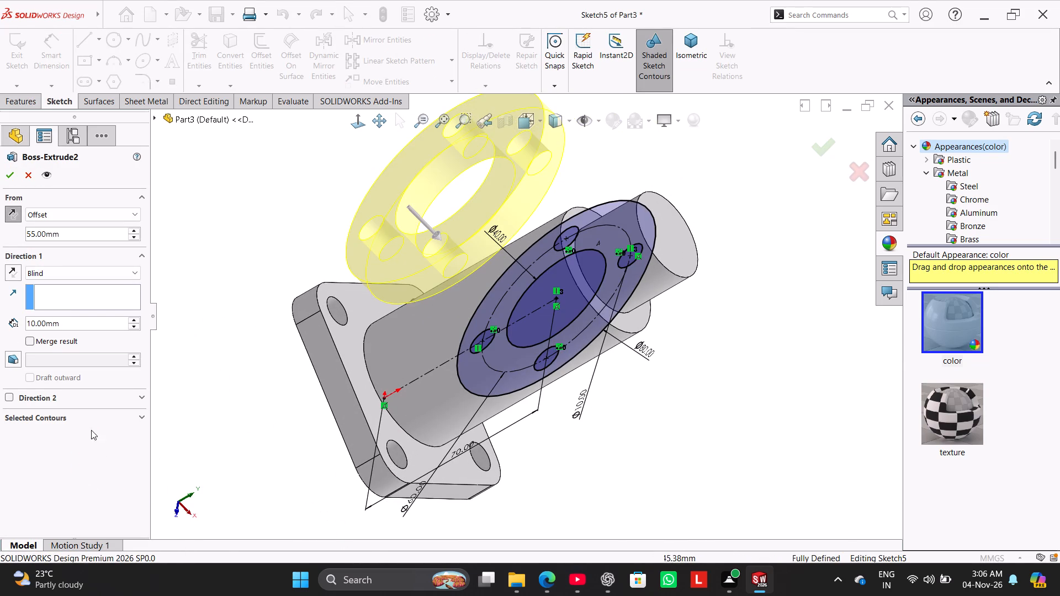
pyautogui.click(89, 416)
pyautogui.click(97, 435)
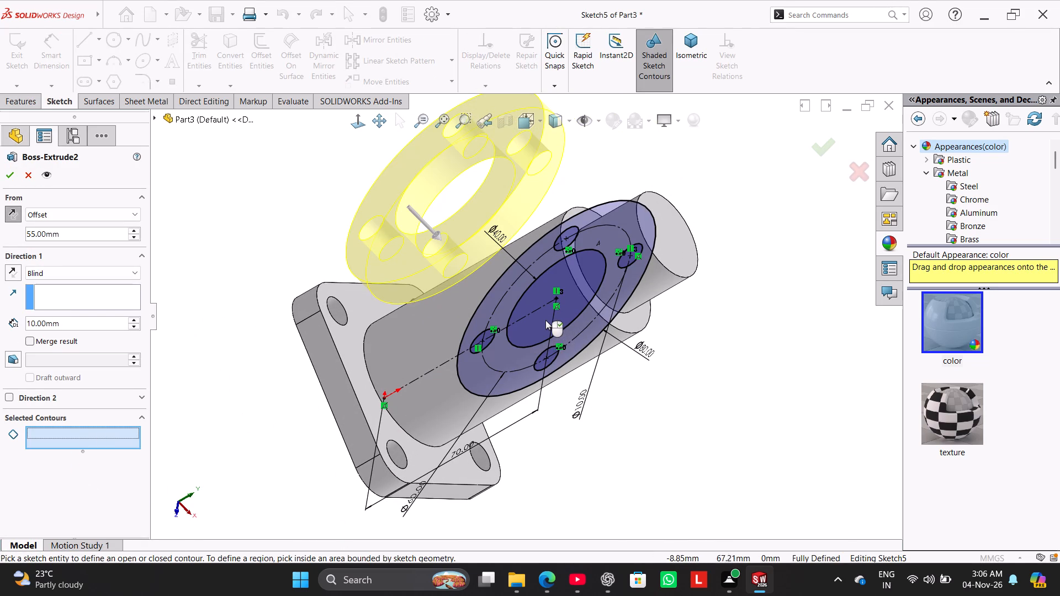
pyautogui.click(541, 323)
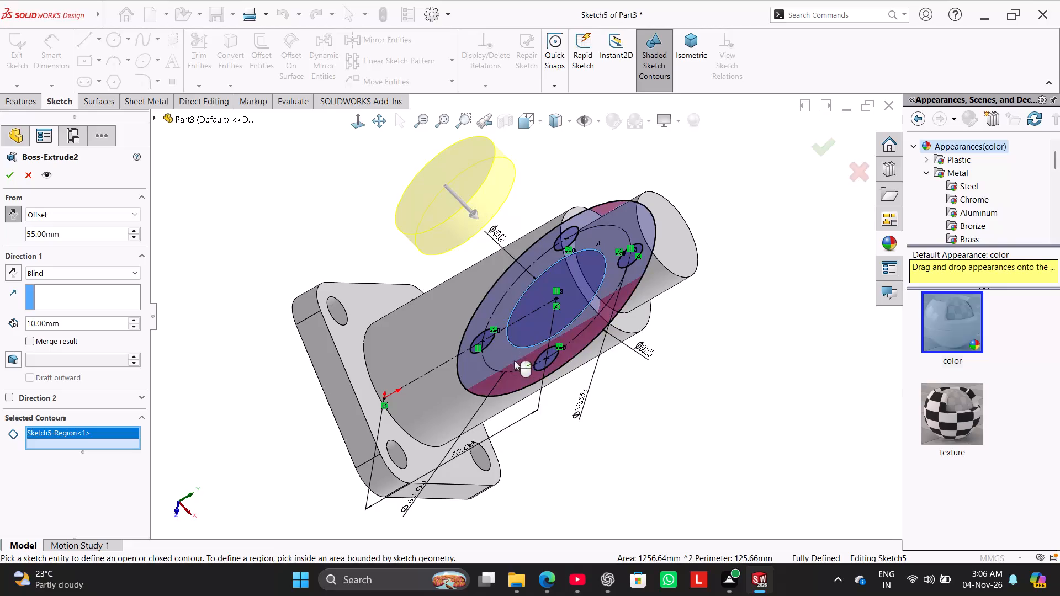
pyautogui.click(478, 369)
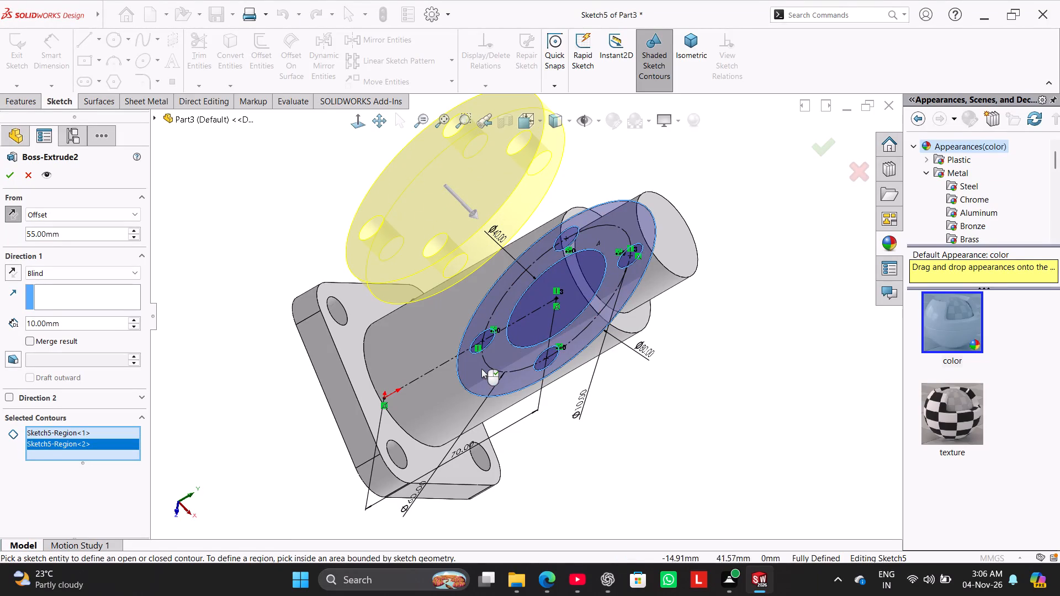
pyautogui.moveTo(614, 429); pyautogui.dragTo(635, 449, button='middle')
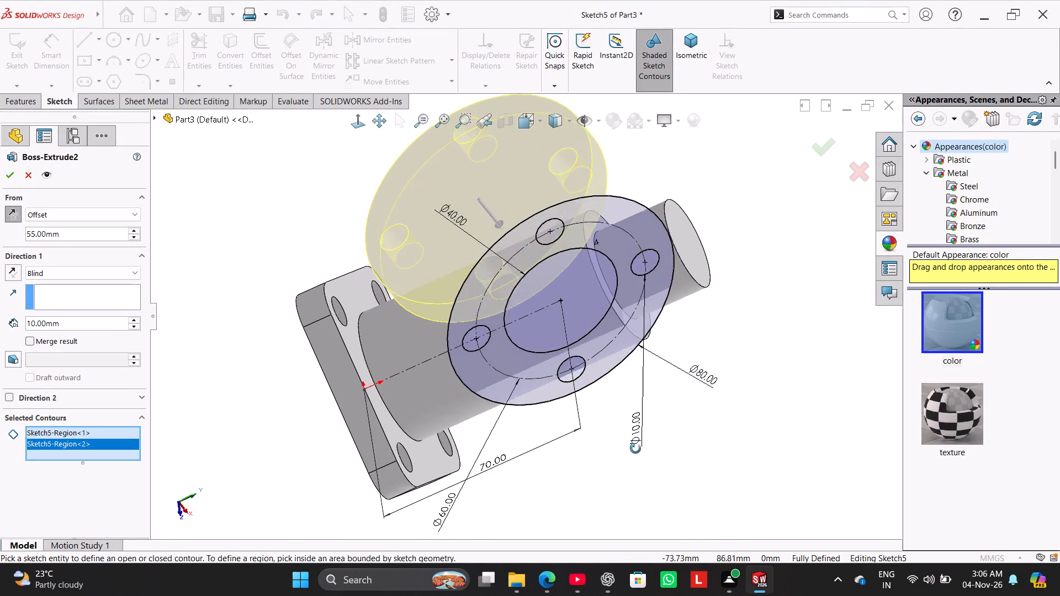
pyautogui.moveTo(635, 449); pyautogui.dragTo(645, 465, button='middle')
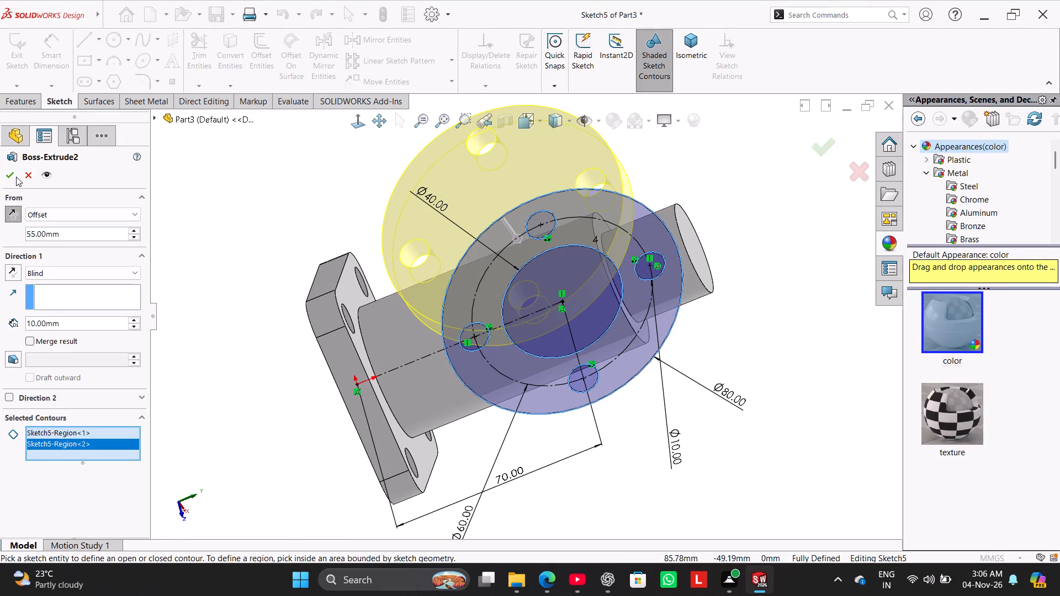
pyautogui.click(15, 177)
# Start an extruded cut from the flange sketch, using only its inner 40 mm circle as the contour.
pyautogui.moveTo(282, 216); pyautogui.dragTo(266, 262, button='middle')
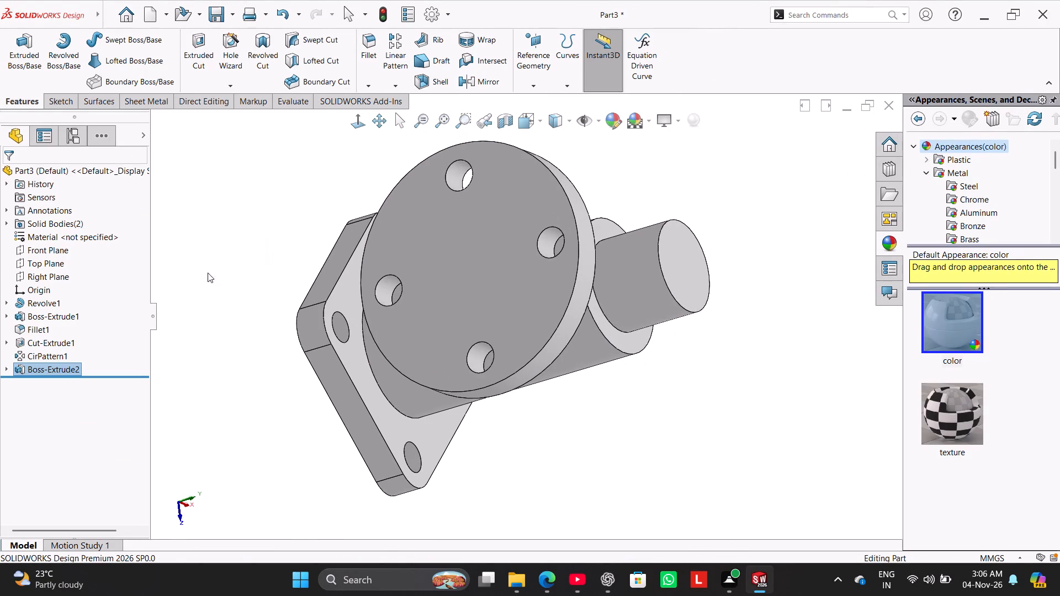
pyautogui.click(5, 369)
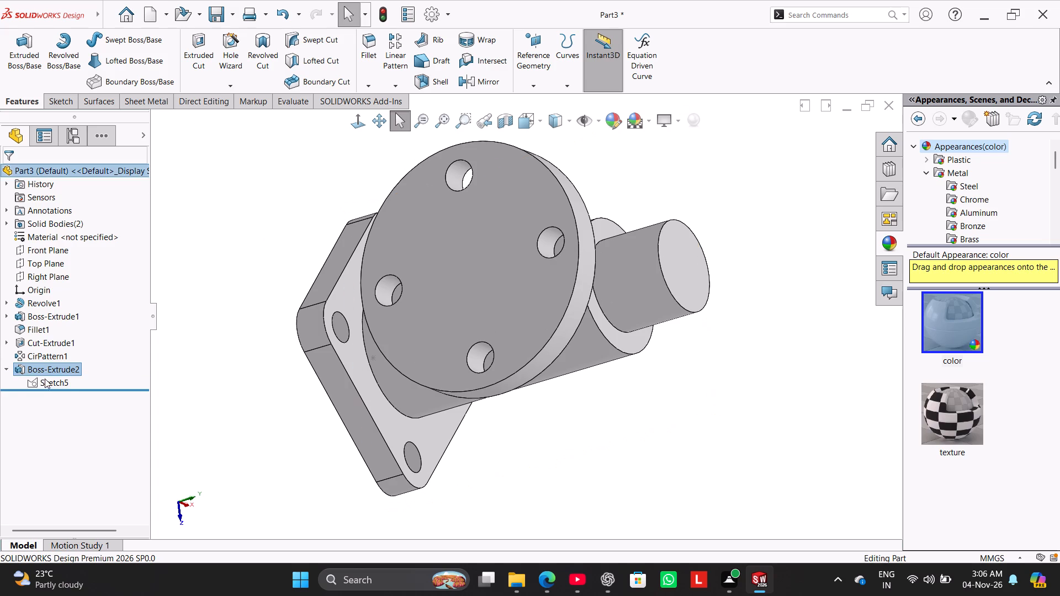
pyautogui.click(50, 381)
pyautogui.click(208, 52)
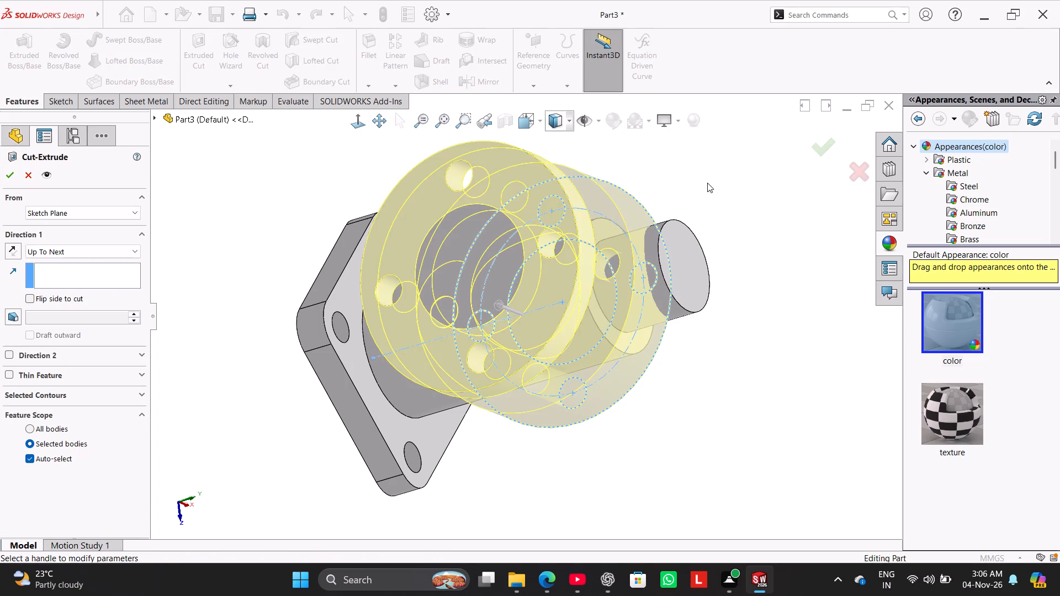
pyautogui.click(98, 395)
pyautogui.rightClick(107, 414)
pyautogui.click(125, 421)
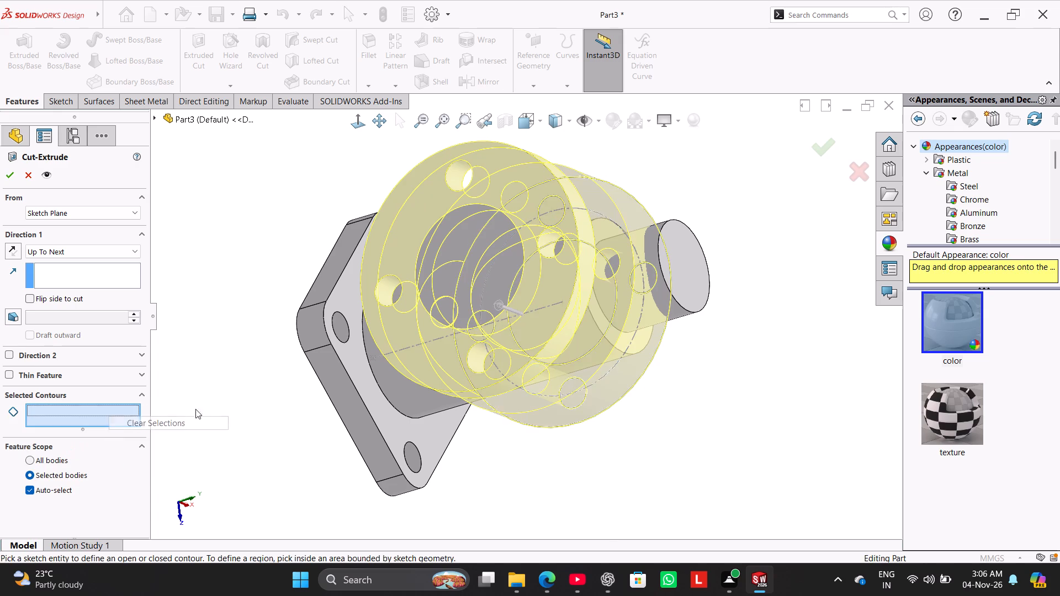
pyautogui.click(608, 316)
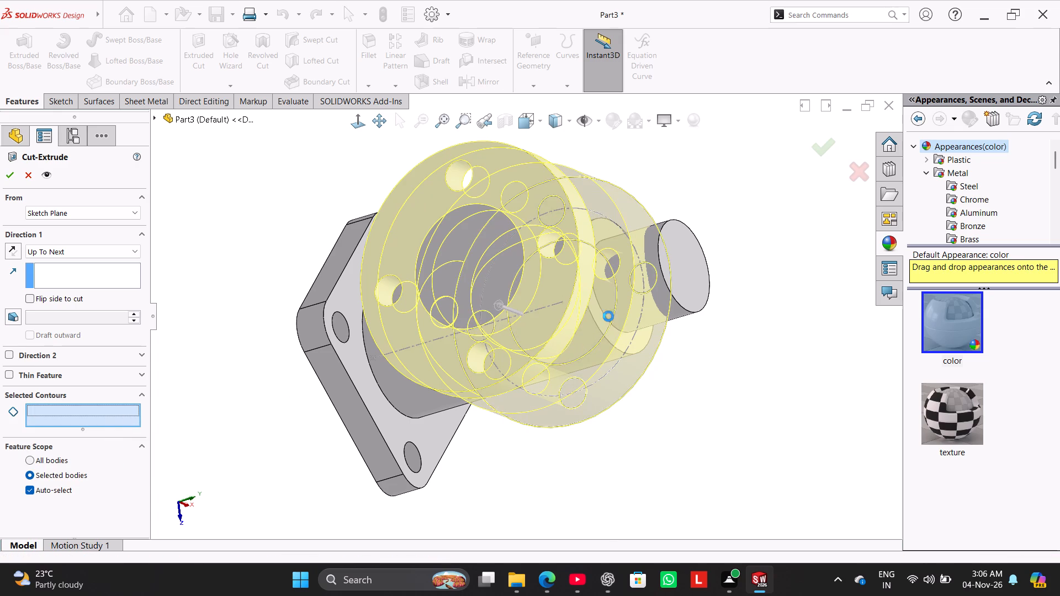
pyautogui.moveTo(680, 368); pyautogui.dragTo(655, 262, button='middle')
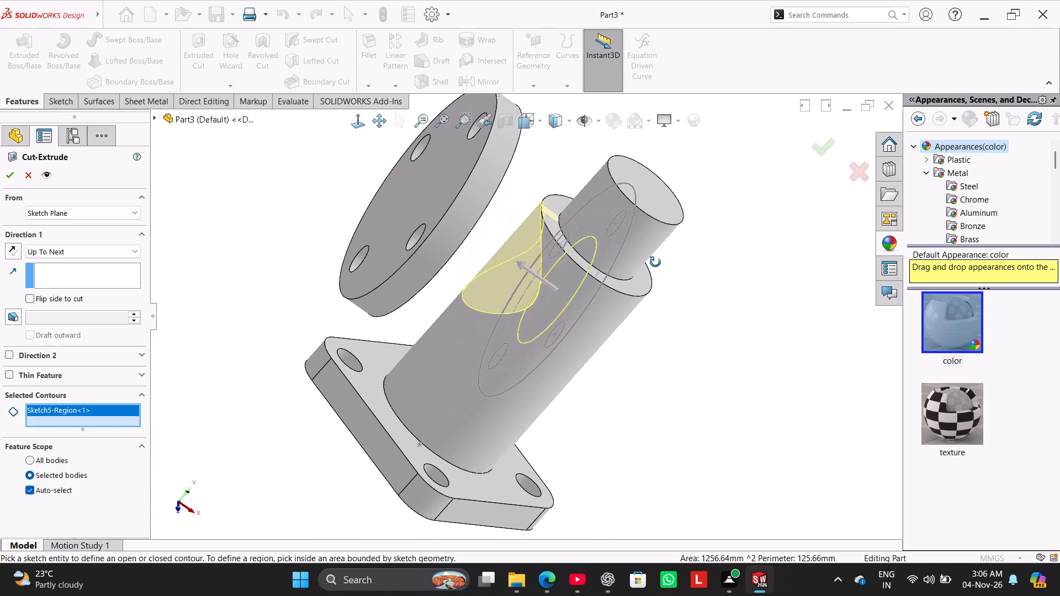
pyautogui.moveTo(655, 262); pyautogui.dragTo(665, 296, button='middle')
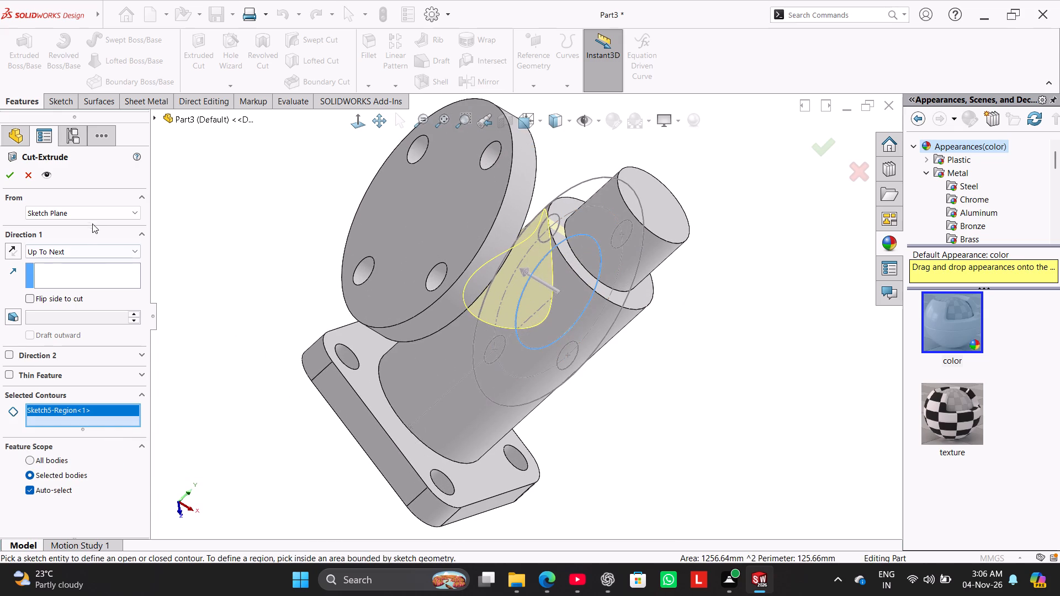
# Start the cut from the flange's outer face, directed into the flange with a blind depth of 2 mm, and complete it.
pyautogui.click(92, 217)
pyautogui.click(100, 236)
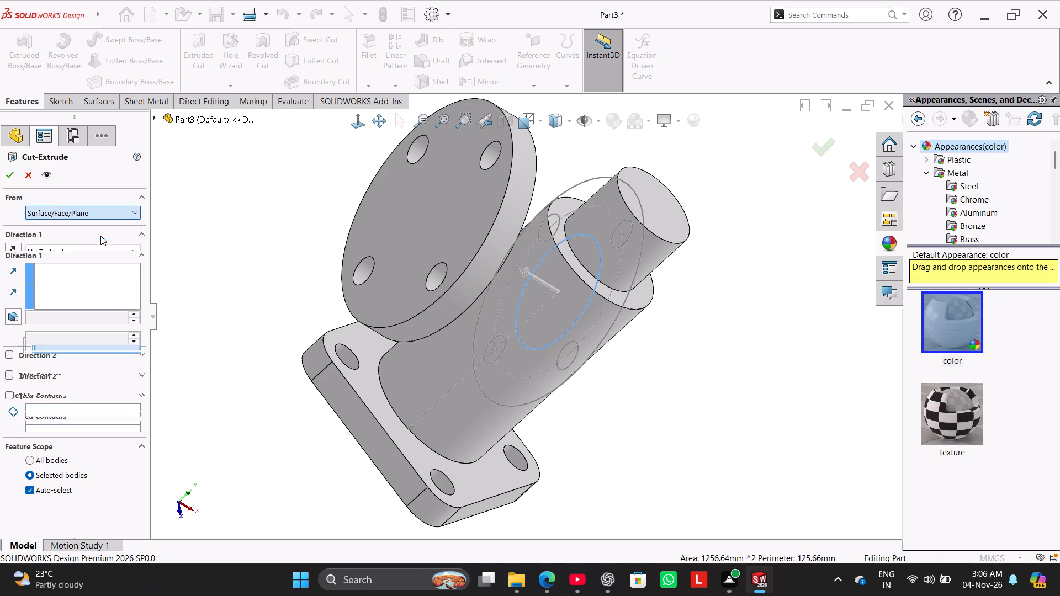
pyautogui.click(417, 229)
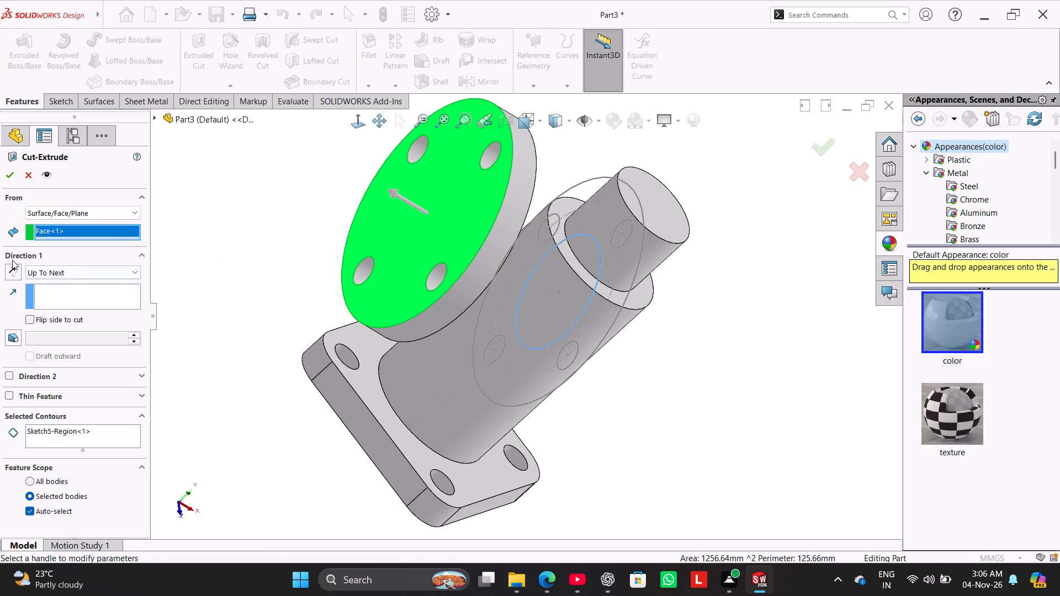
pyautogui.click(10, 274)
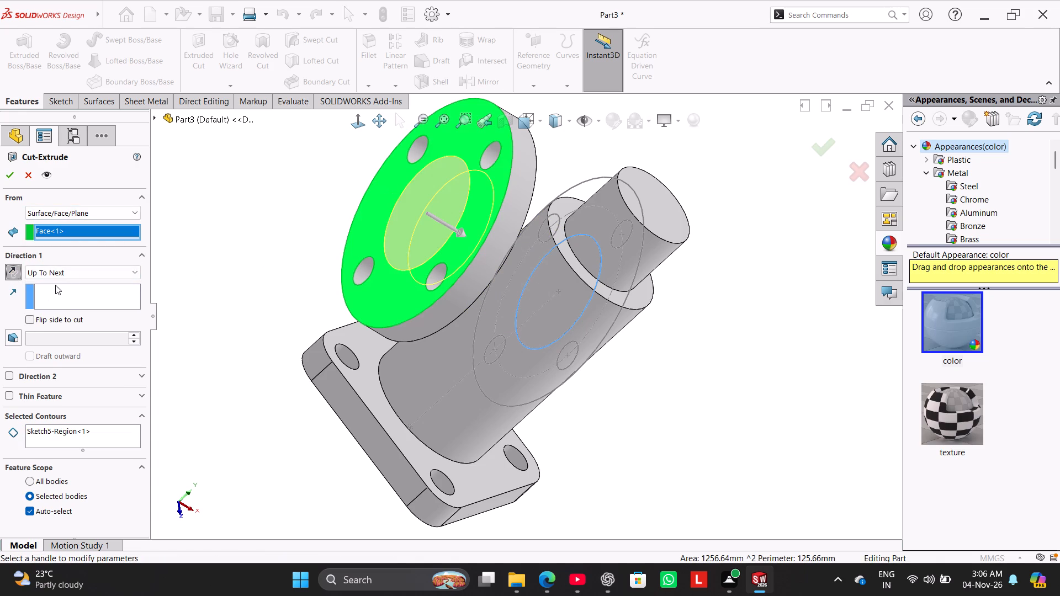
pyautogui.click(65, 275)
pyautogui.click(65, 279)
pyautogui.click(65, 274)
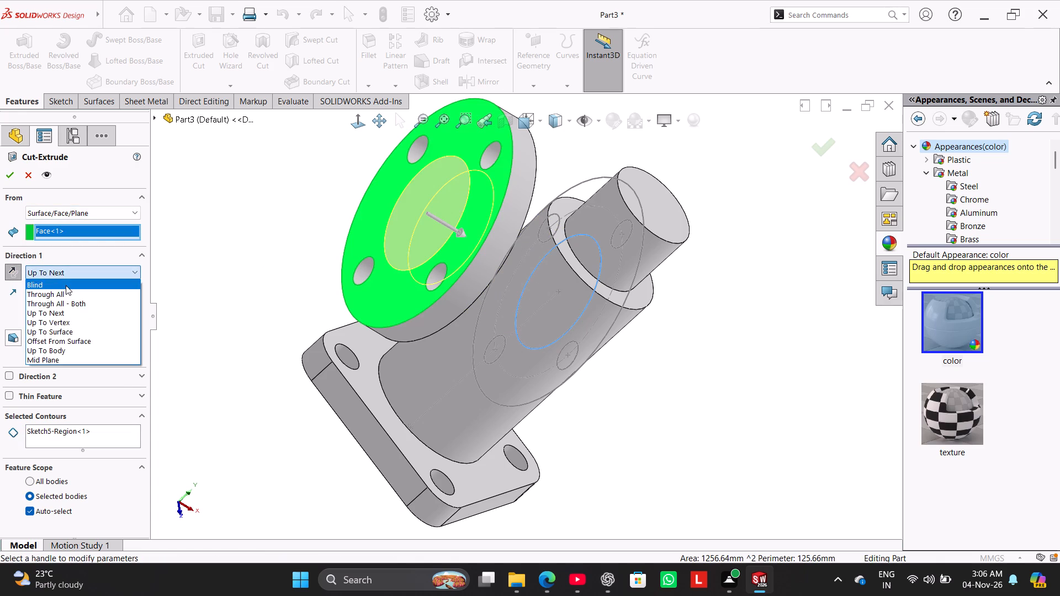
pyautogui.click(66, 285)
pyautogui.press('2')
pyautogui.press('Return')
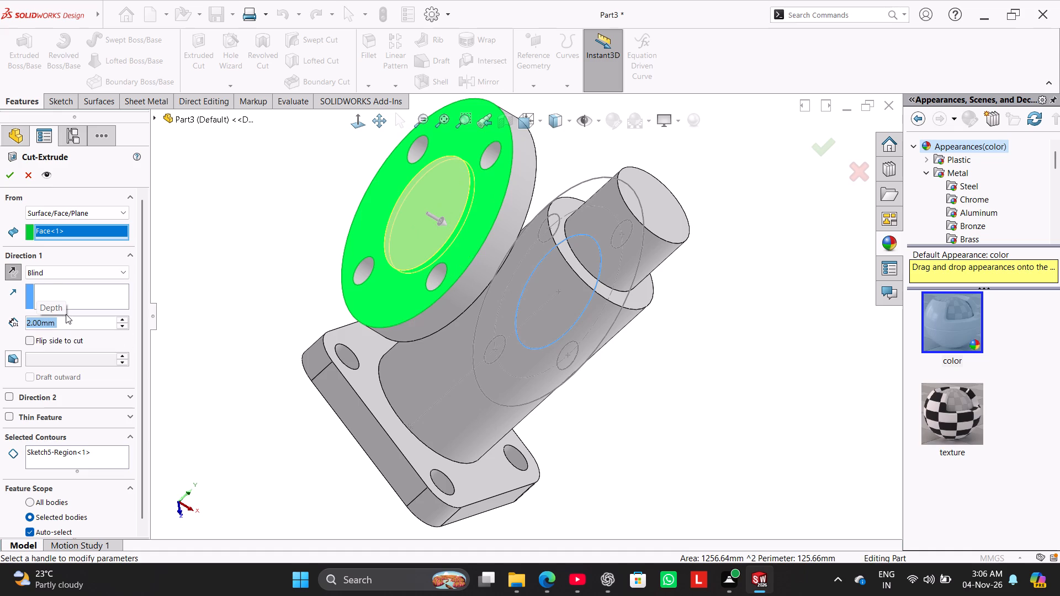
pyautogui.click(8, 179)
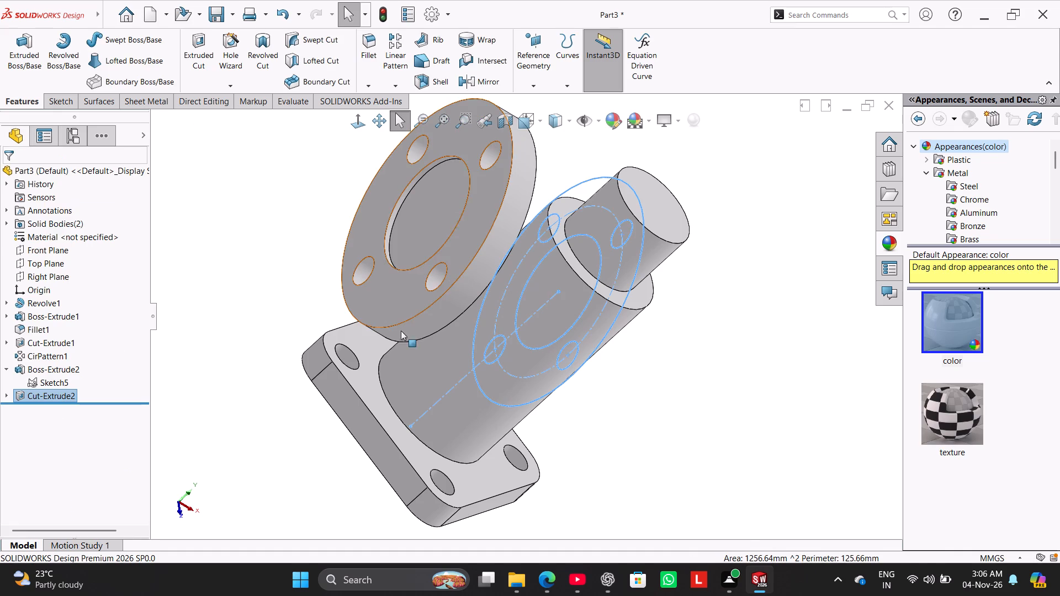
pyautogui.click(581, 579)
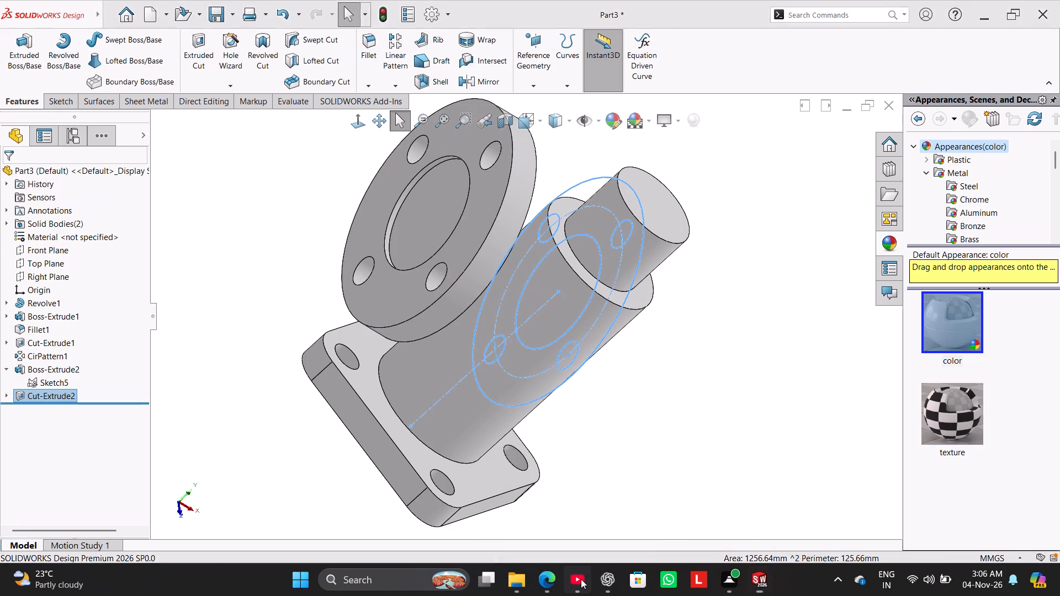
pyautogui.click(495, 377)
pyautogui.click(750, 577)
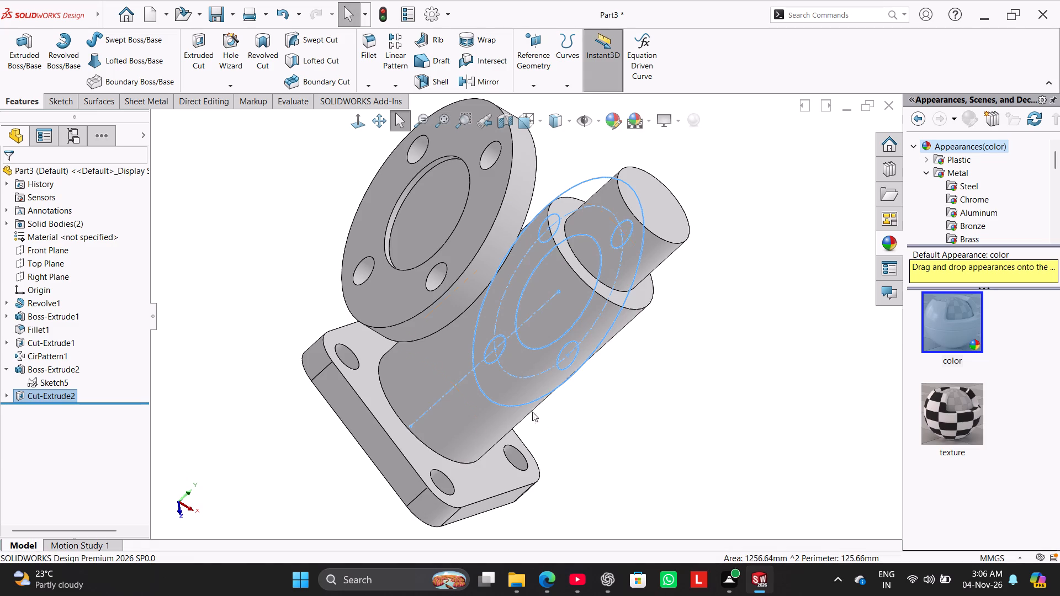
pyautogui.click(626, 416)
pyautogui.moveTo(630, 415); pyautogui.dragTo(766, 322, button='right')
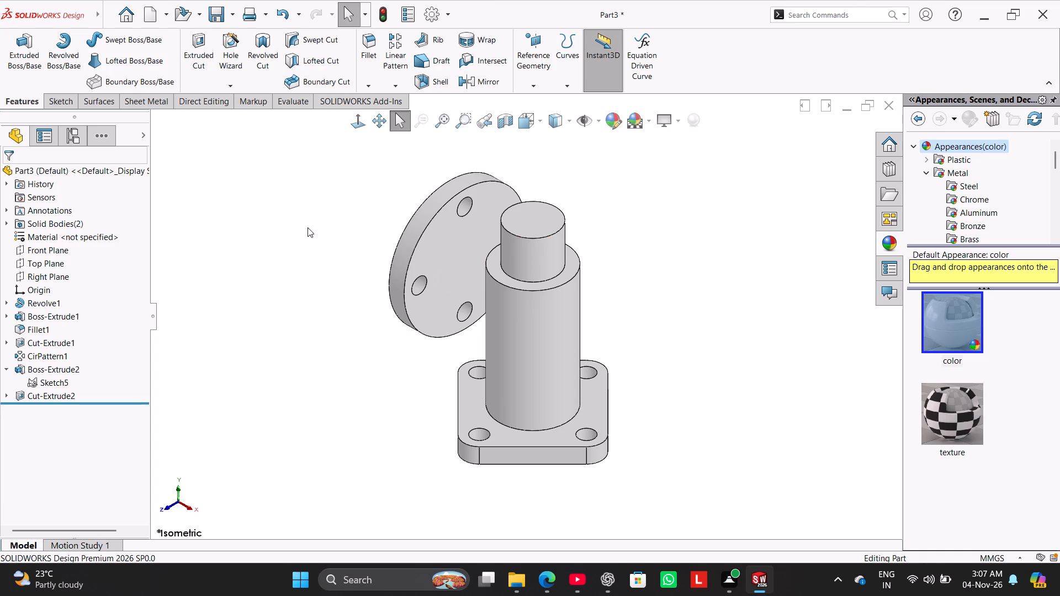
# Sketch a circle on the floor of the flange's circular recess, centred on the recess, with a diameter of 30 mm.
pyautogui.moveTo(315, 225); pyautogui.dragTo(400, 345, button='middle')
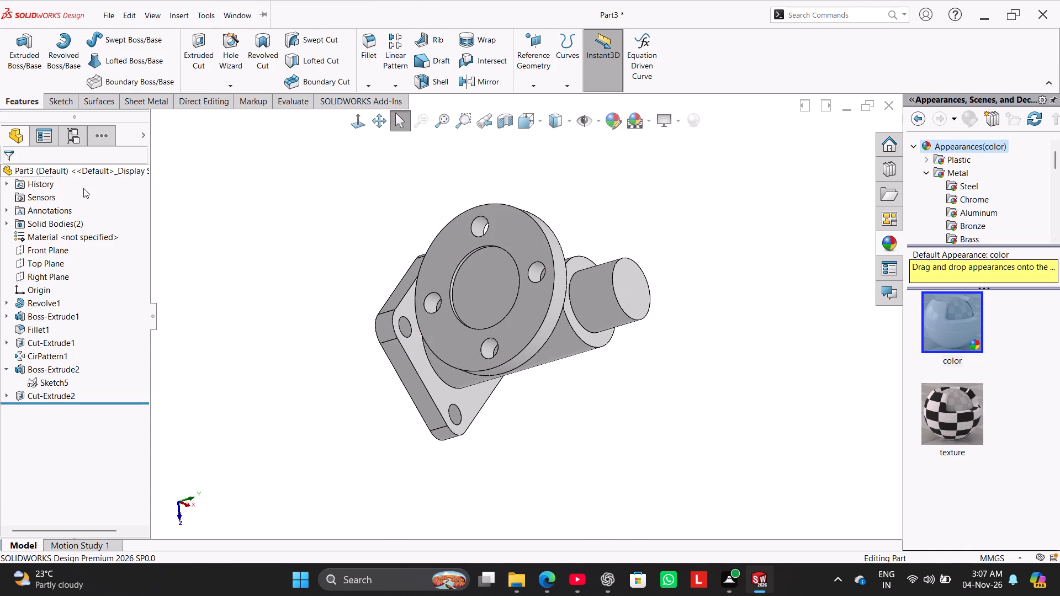
pyautogui.click(491, 281)
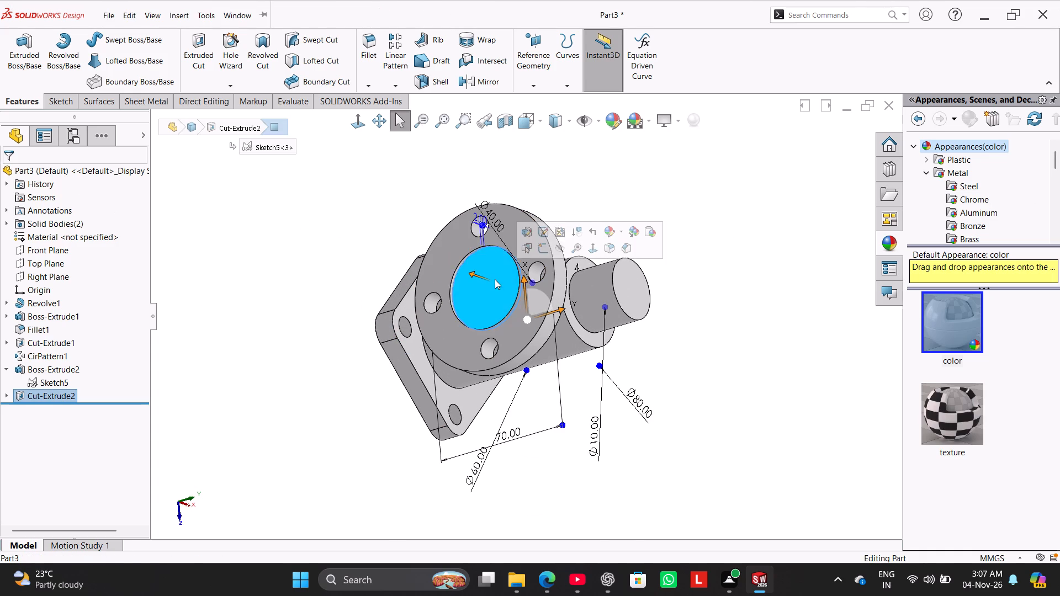
pyautogui.click(541, 249)
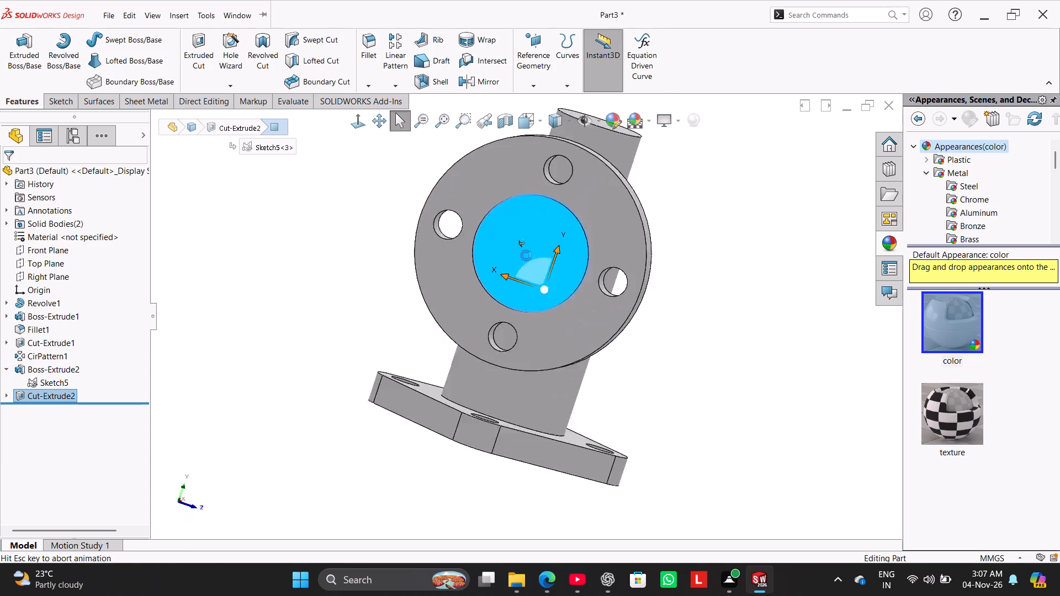
pyautogui.click(304, 286)
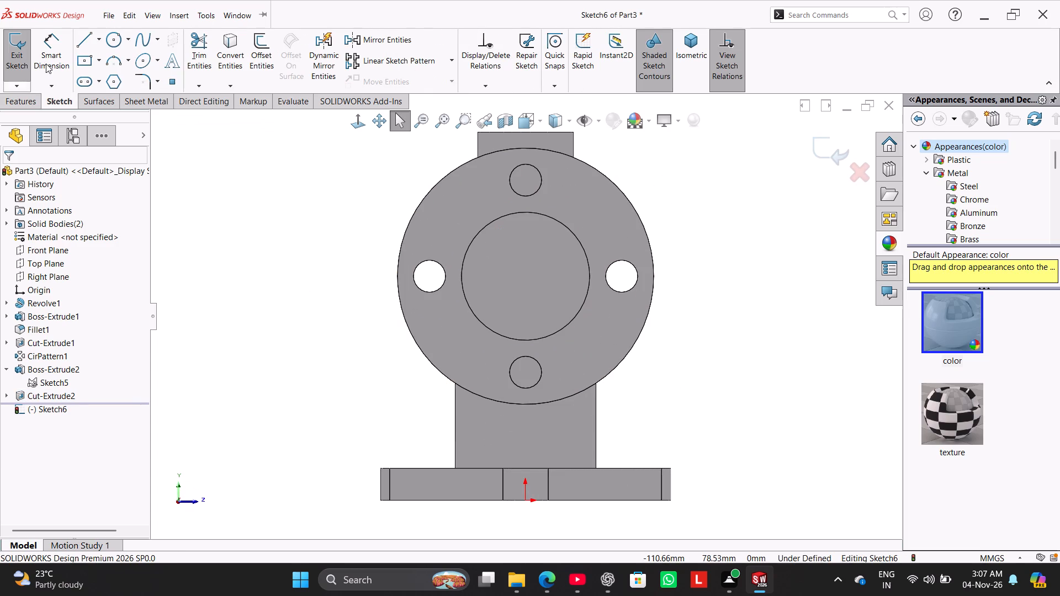
pyautogui.click(112, 44)
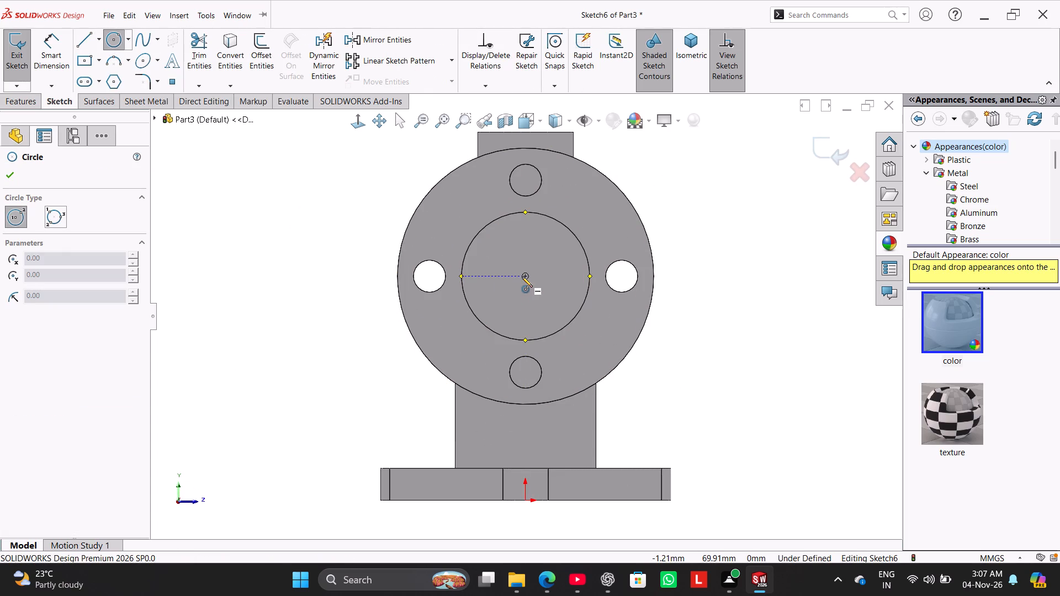
pyautogui.click(524, 276)
pyautogui.click(532, 300)
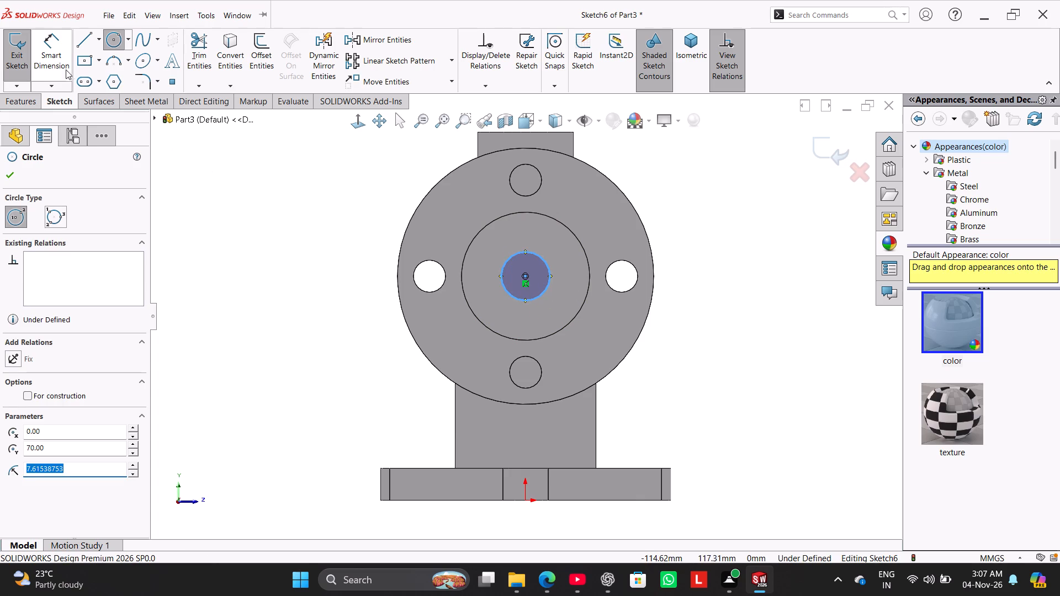
pyautogui.click(60, 55)
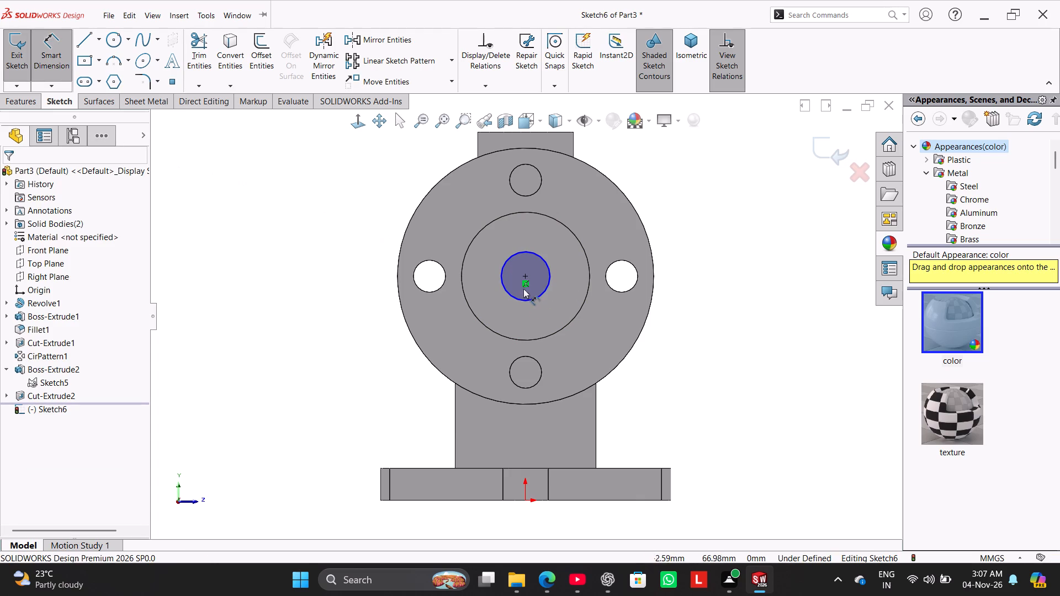
pyautogui.click(506, 294)
pyautogui.click(363, 345)
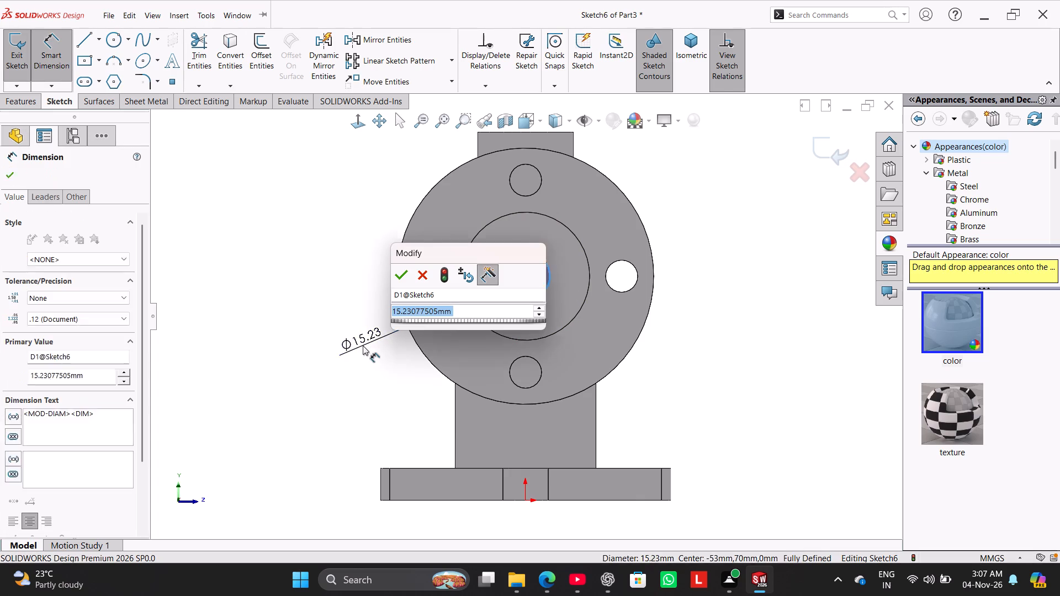
pyautogui.write('30')
pyautogui.press('Return')
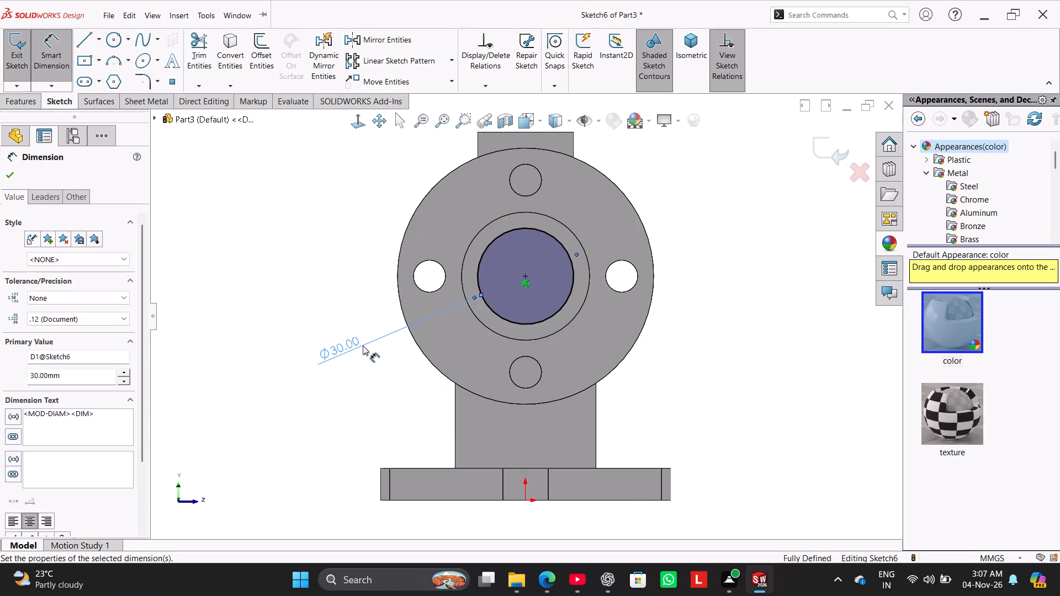
# Extrude the 30 mm circle as a boss toward the column, up to the surface of the column's larger cylinder.
pyautogui.click(14, 103)
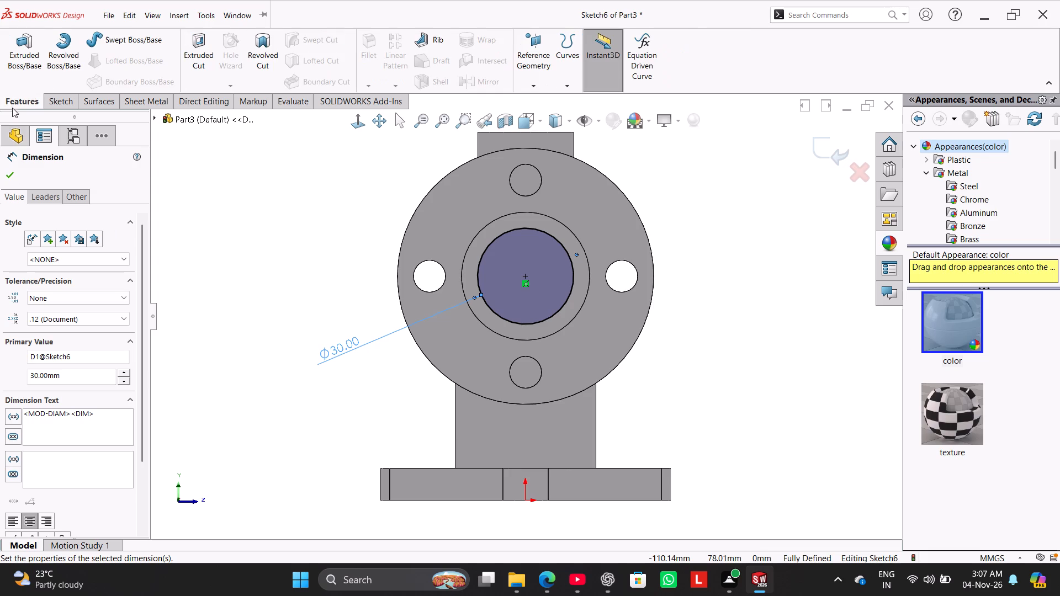
pyautogui.click(20, 83)
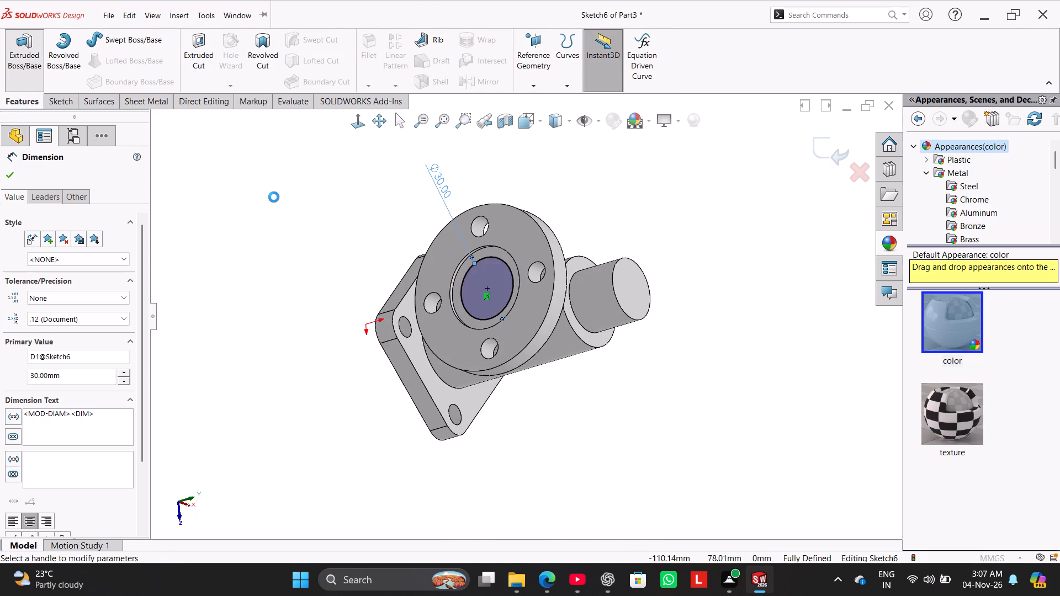
pyautogui.moveTo(274, 197); pyautogui.dragTo(217, 156, button='middle')
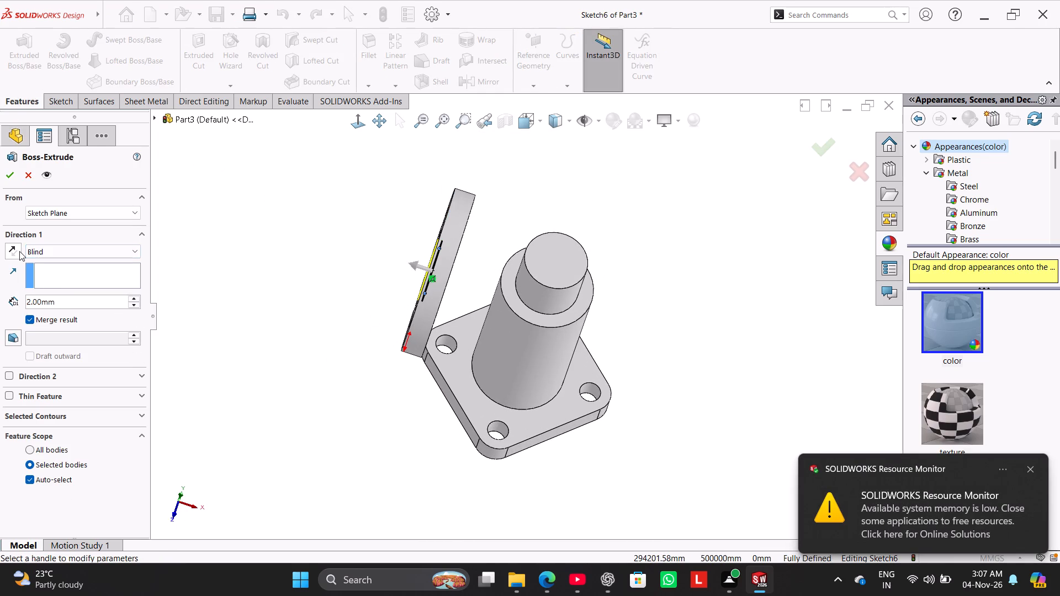
pyautogui.click(19, 251)
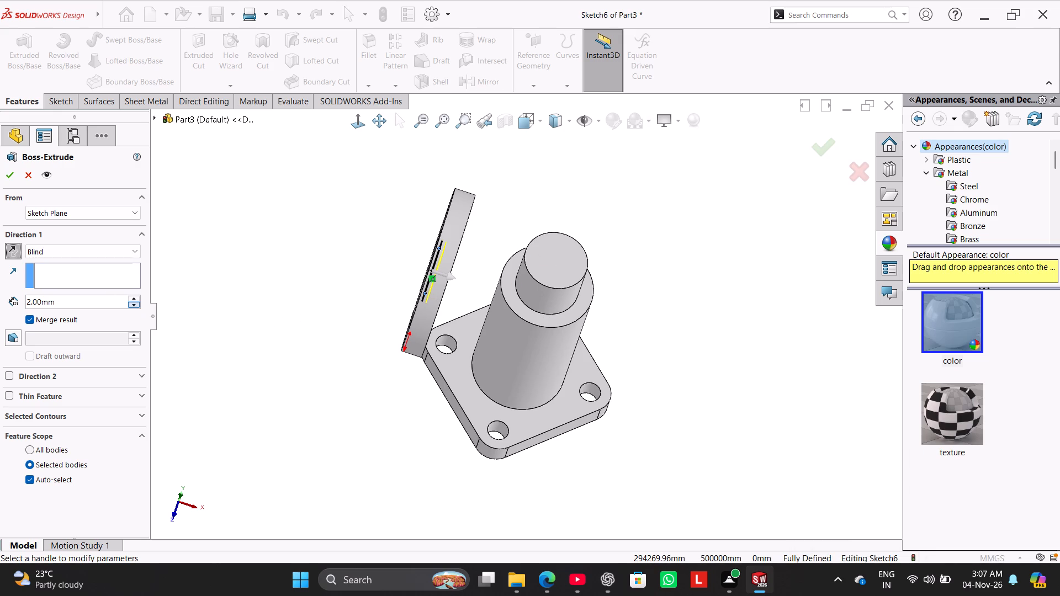
pyautogui.click(97, 249)
pyautogui.click(97, 280)
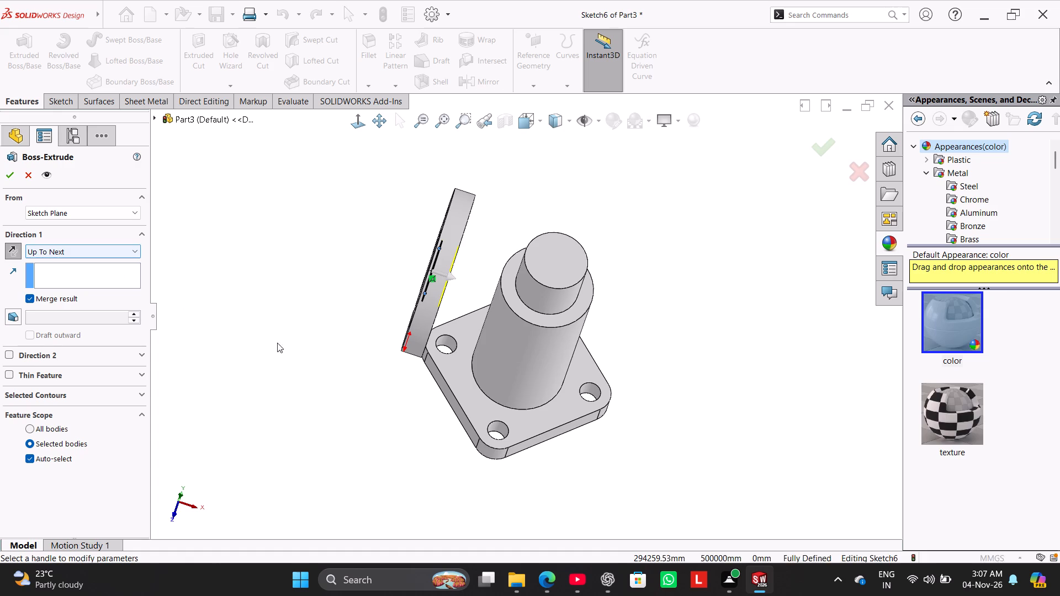
pyautogui.scroll(-3, 444, 294)
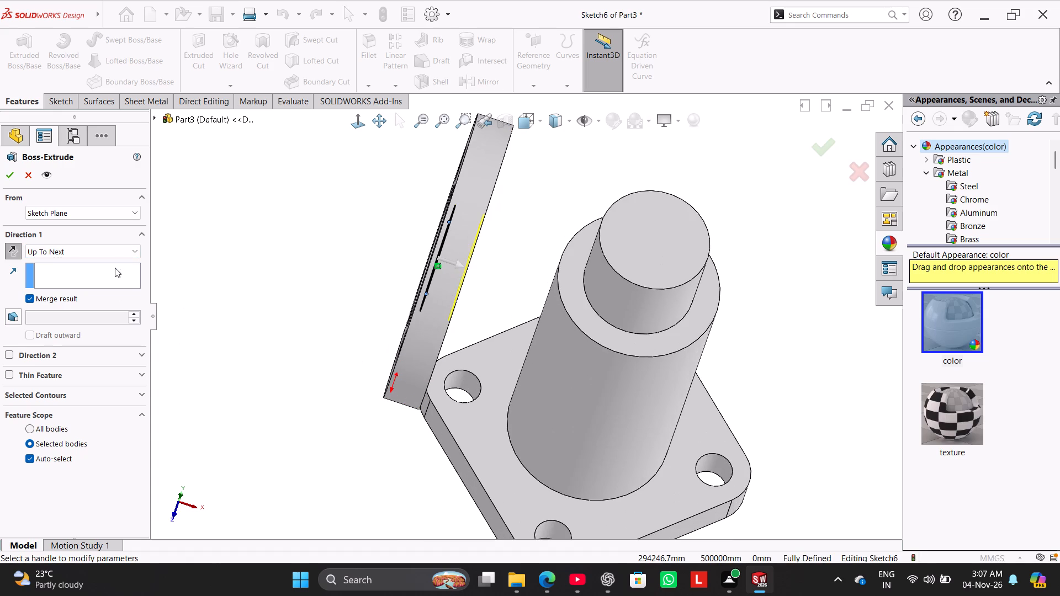
pyautogui.click(115, 253)
pyautogui.click(119, 298)
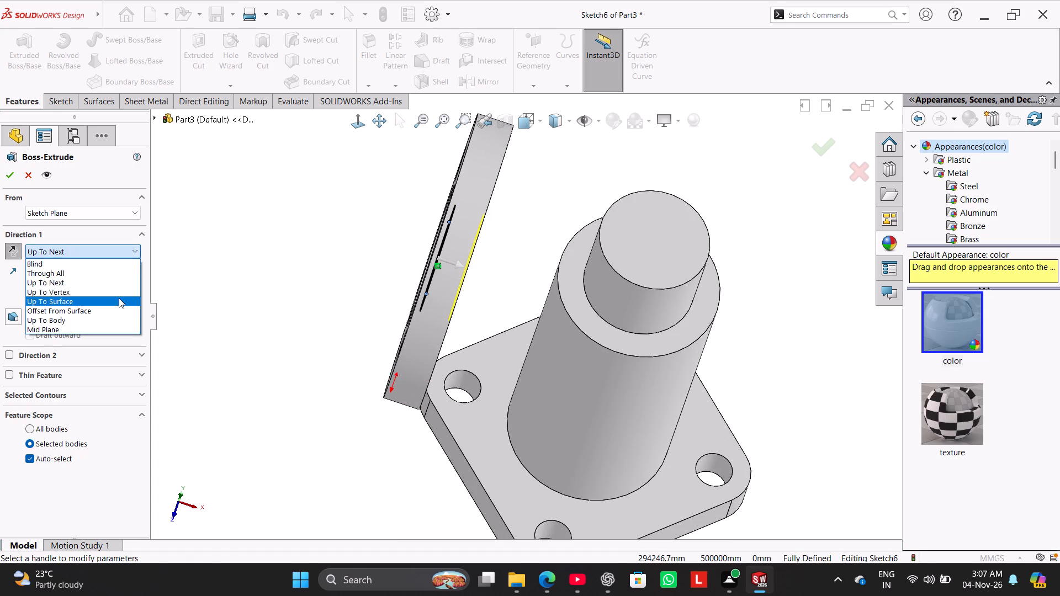
pyautogui.click(563, 350)
pyautogui.click(8, 179)
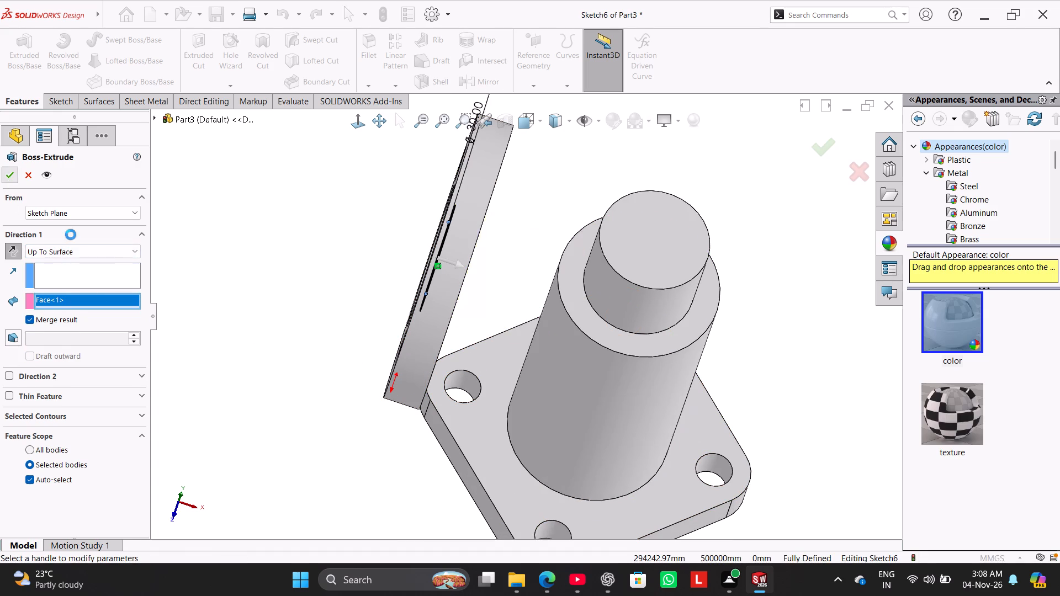
pyautogui.click(285, 301)
pyautogui.moveTo(310, 339); pyautogui.dragTo(299, 369, button='middle')
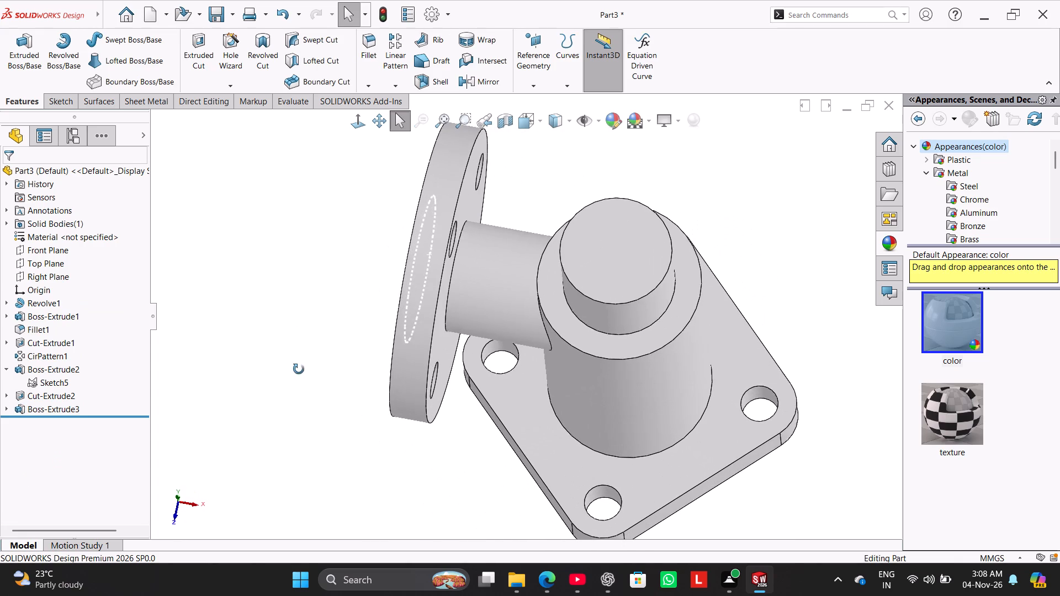
pyautogui.moveTo(299, 369); pyautogui.dragTo(299, 368, button='middle')
pyautogui.click(299, 363)
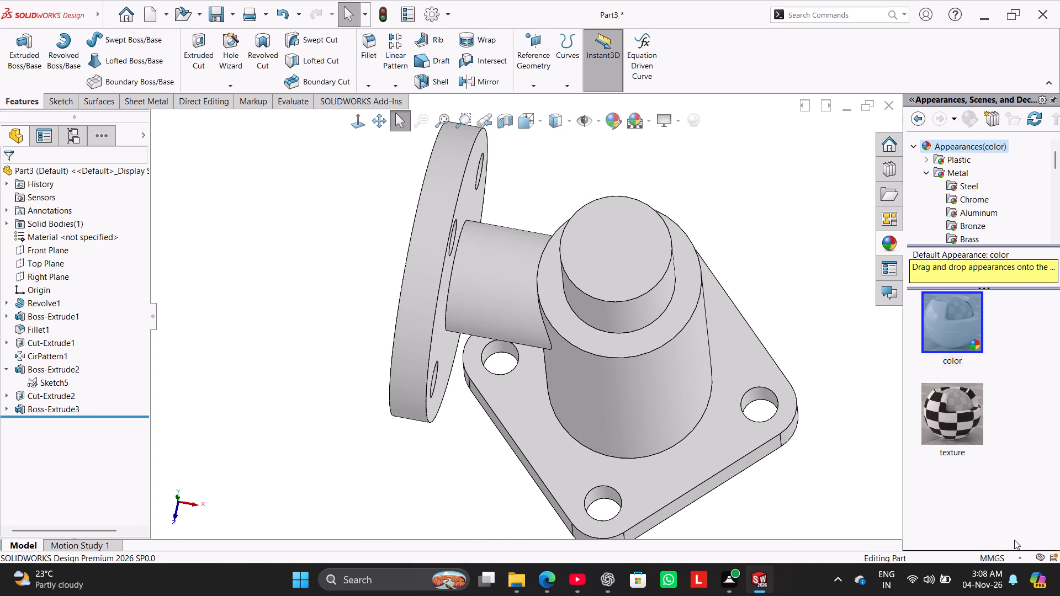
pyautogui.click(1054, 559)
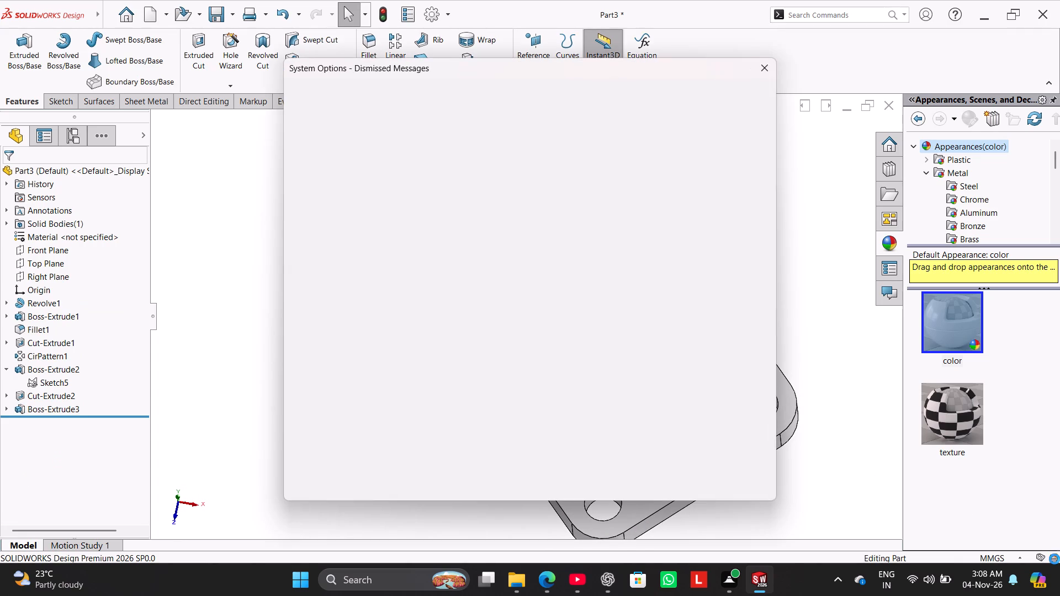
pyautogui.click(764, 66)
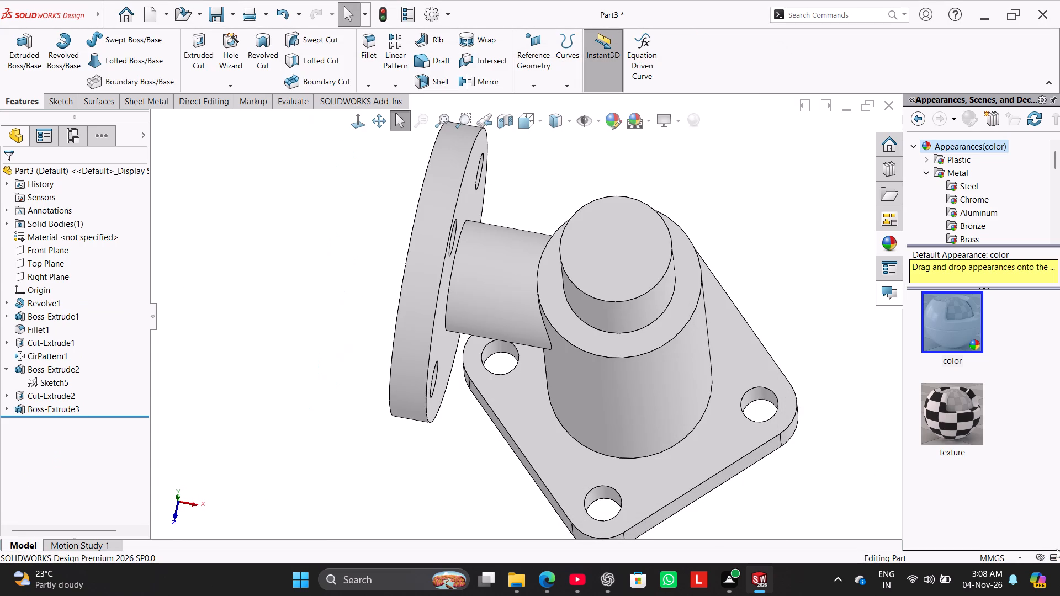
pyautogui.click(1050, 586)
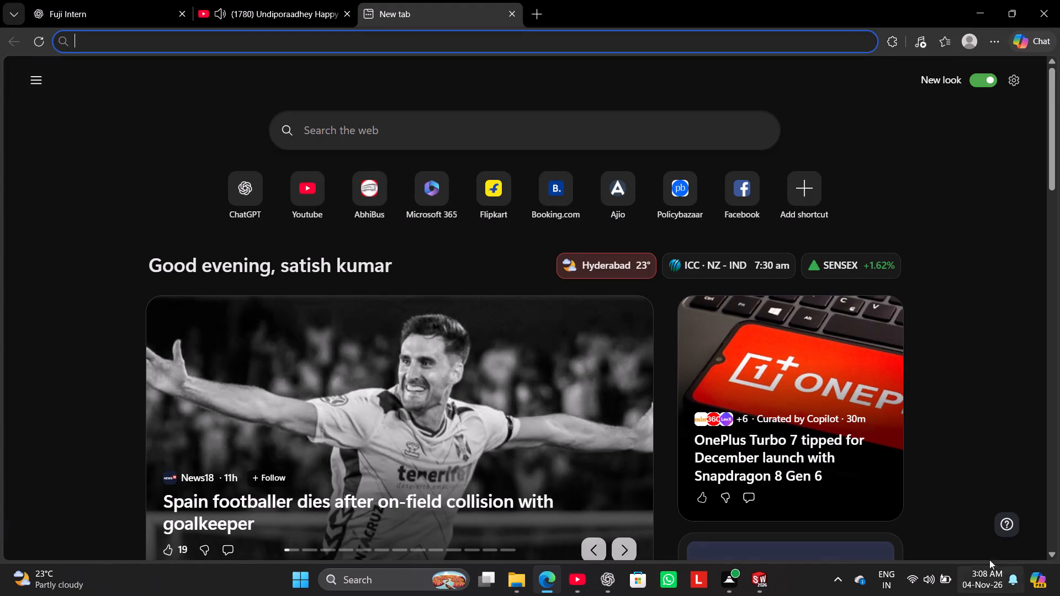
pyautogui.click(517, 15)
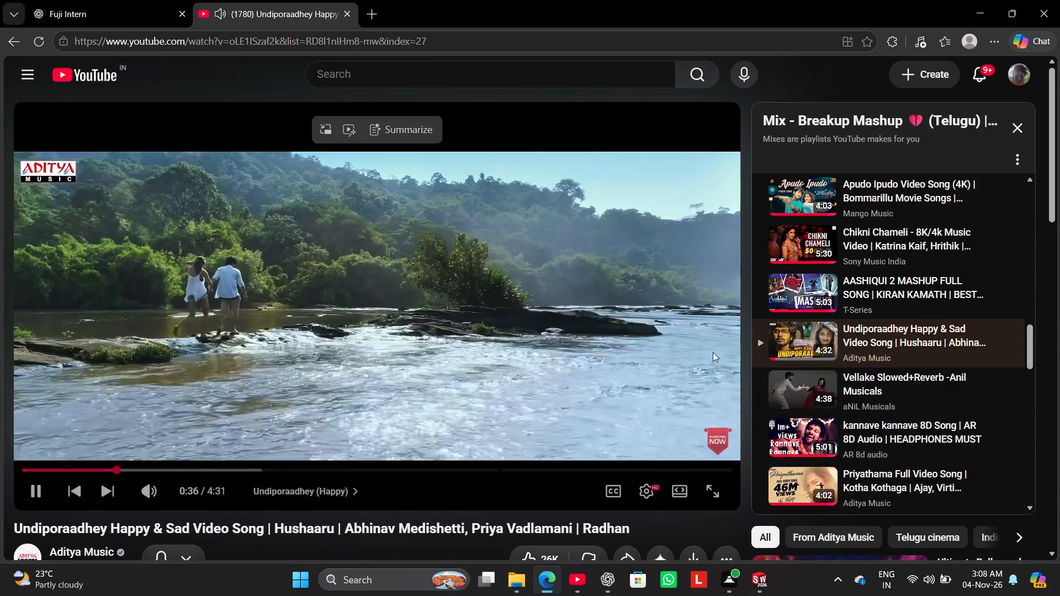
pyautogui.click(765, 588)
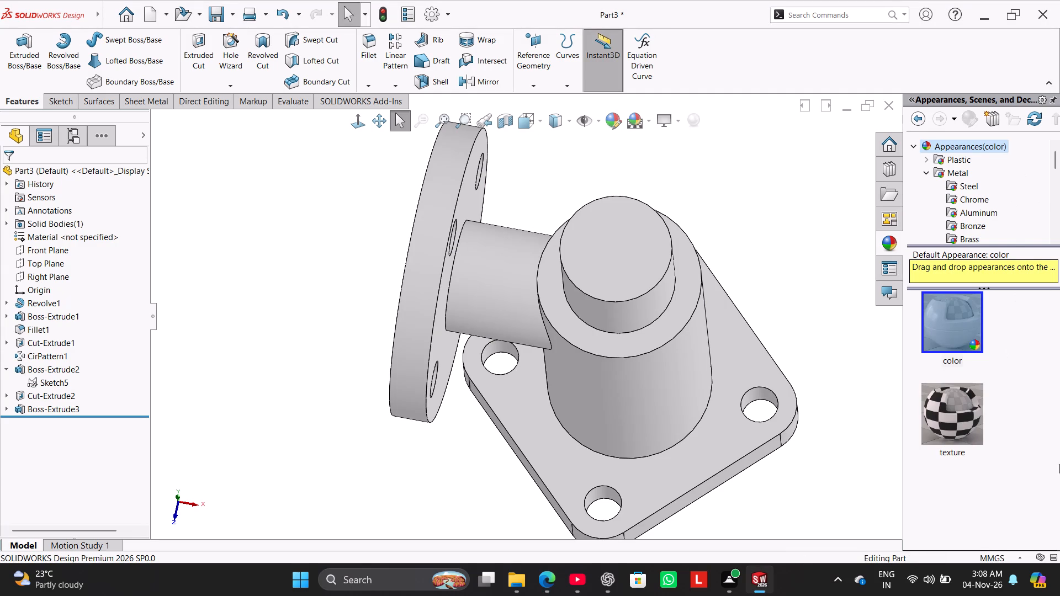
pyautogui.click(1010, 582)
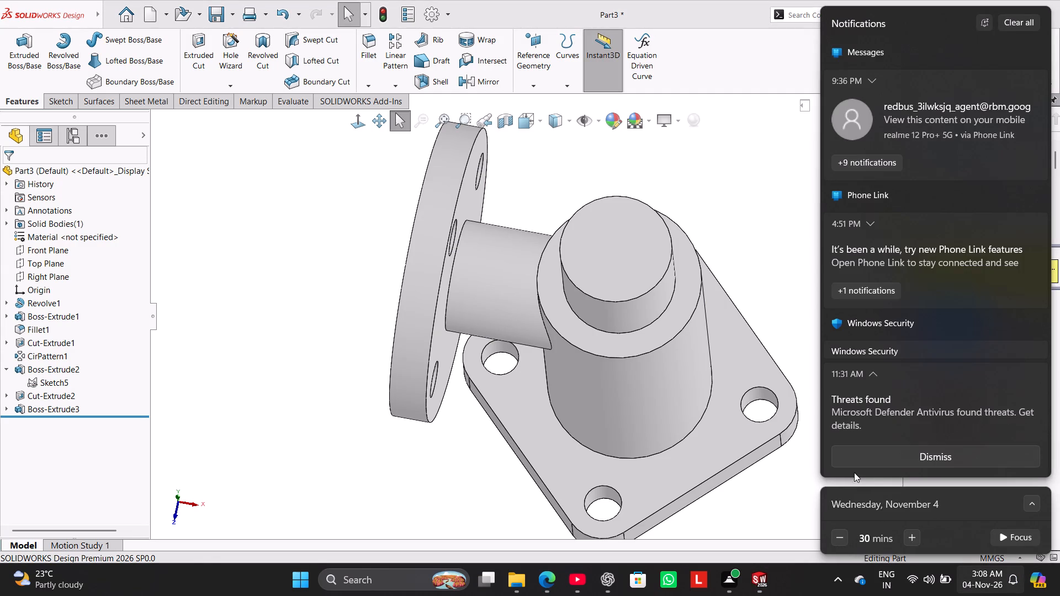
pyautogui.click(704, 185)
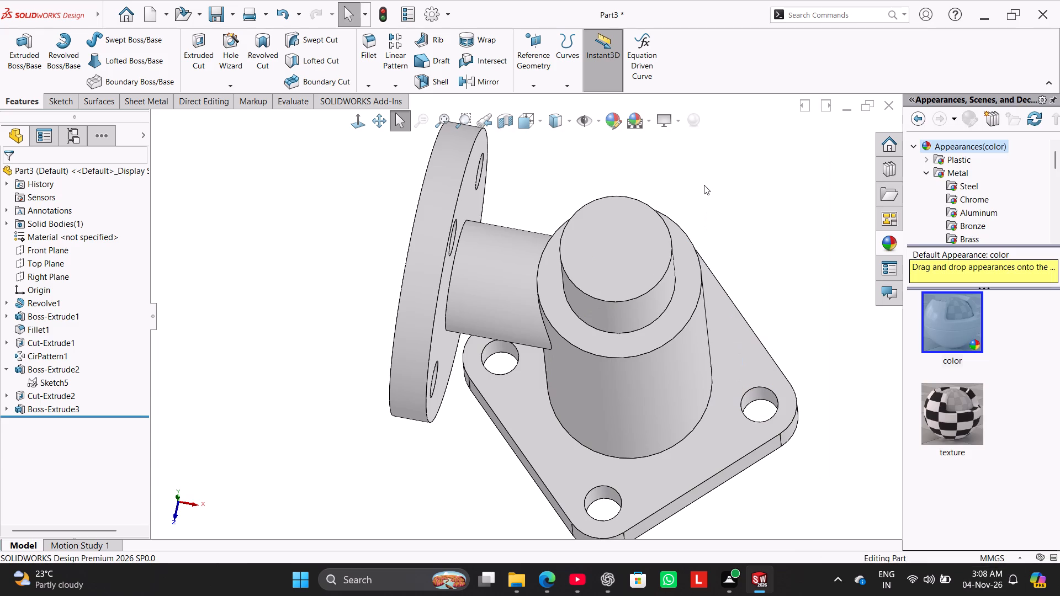
# Save the part under the name Multi-Port Flanged Valve Connector.
pyautogui.click(214, 7)
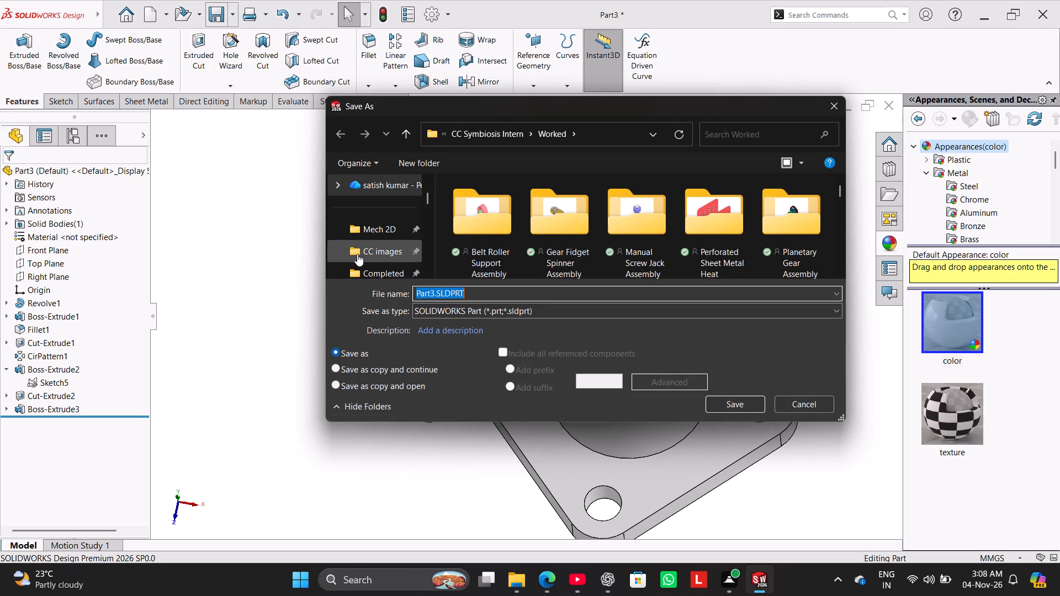
pyautogui.hotkey('ctrl', 'v')
pyautogui.click(741, 400)
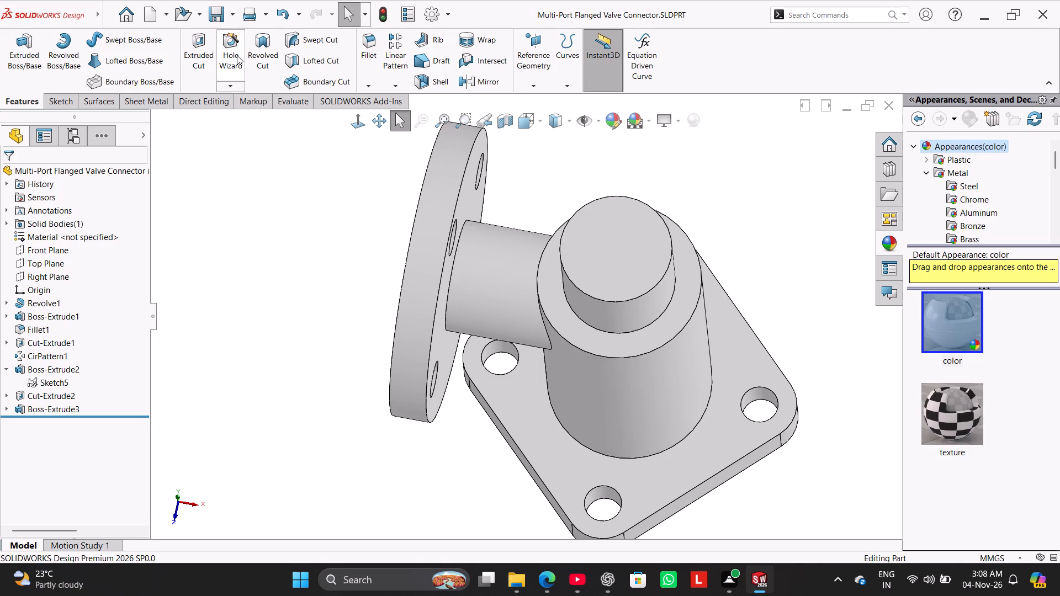
pyautogui.click(213, 15)
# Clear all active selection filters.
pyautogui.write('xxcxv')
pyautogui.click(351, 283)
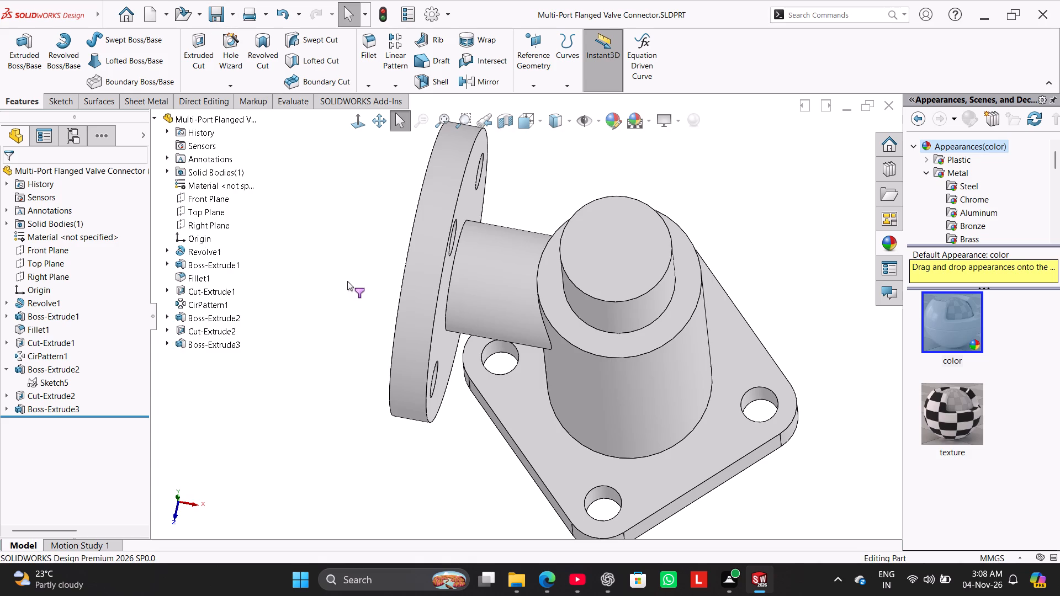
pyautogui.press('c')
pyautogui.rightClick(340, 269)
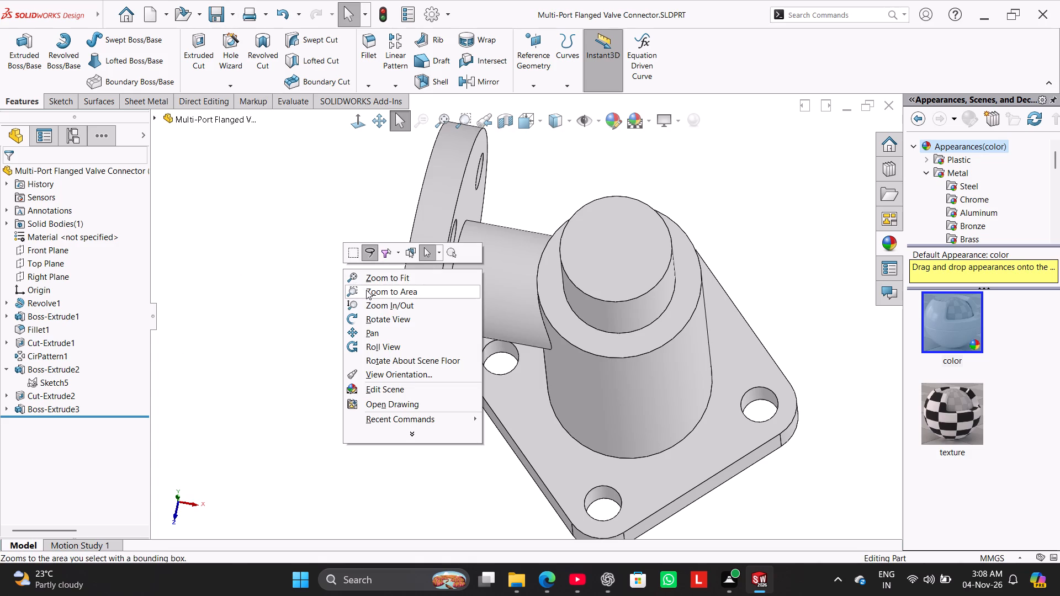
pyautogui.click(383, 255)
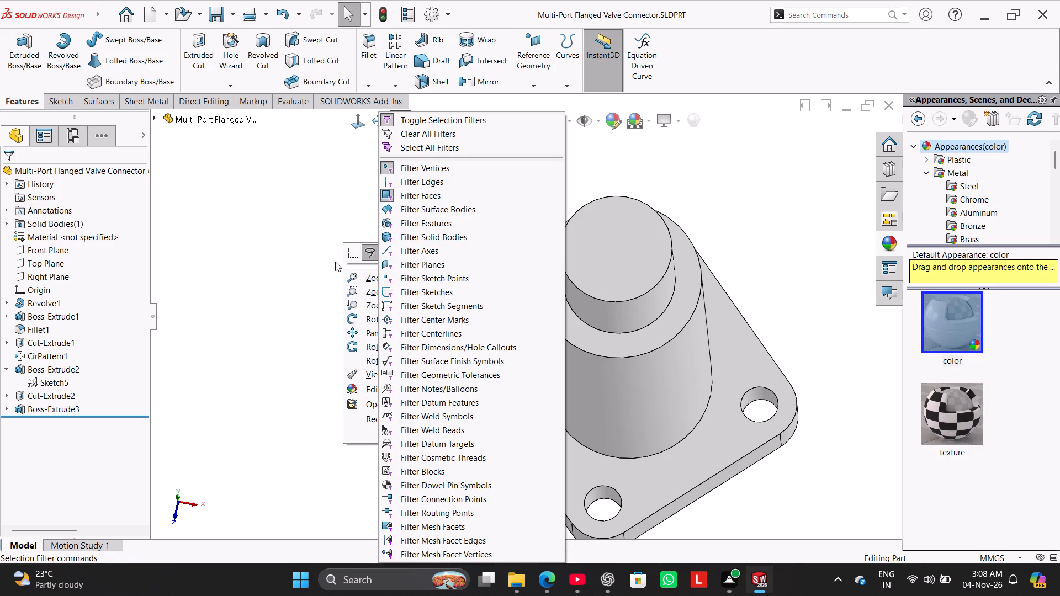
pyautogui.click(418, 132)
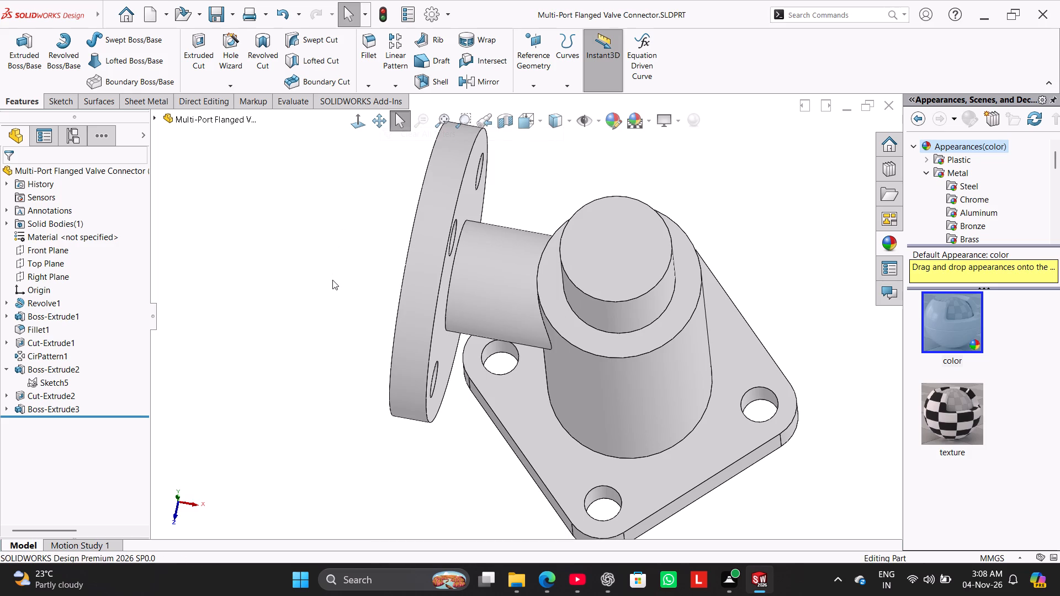
# On the Front Plane, sketch a vertical 115 mm centerline from the origin to the midpoint of the column's top edge.
pyautogui.moveTo(377, 247); pyautogui.dragTo(404, 217, button='right')
pyautogui.moveTo(367, 276); pyautogui.dragTo(414, 225, button='right')
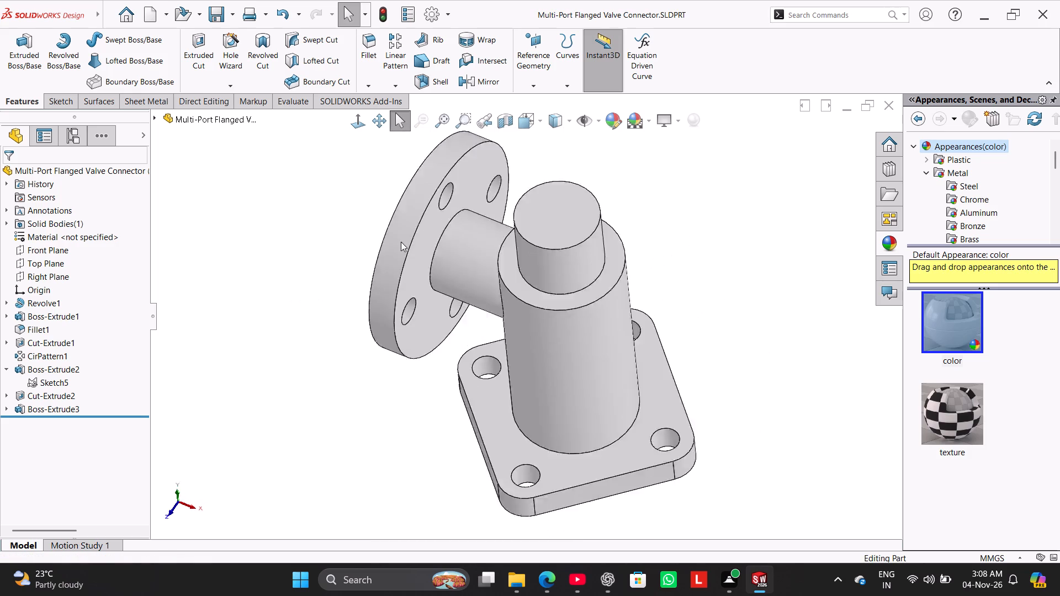
pyautogui.click(337, 280)
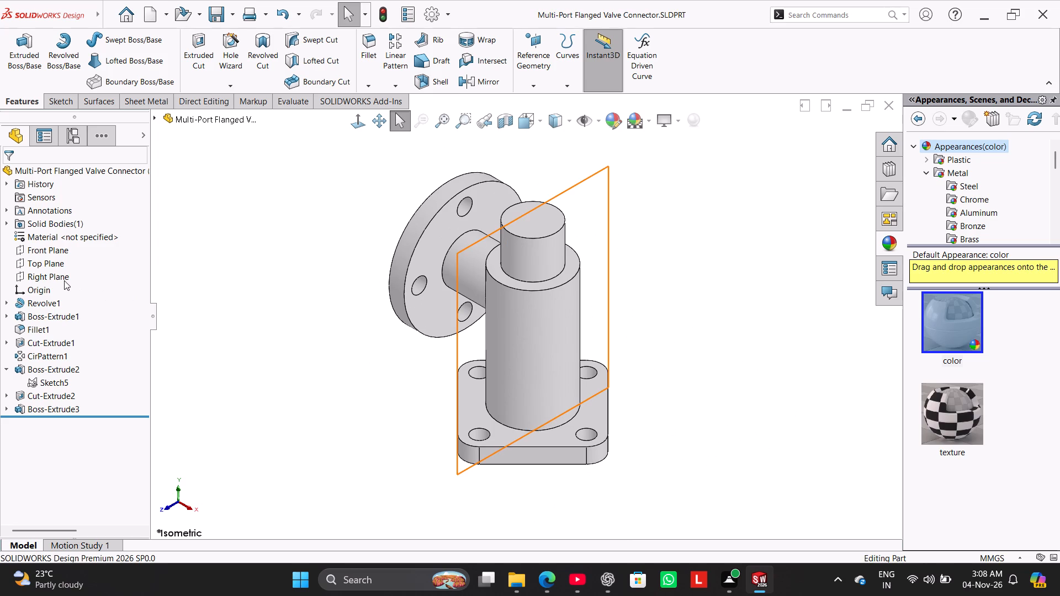
pyautogui.click(57, 250)
pyautogui.click(68, 236)
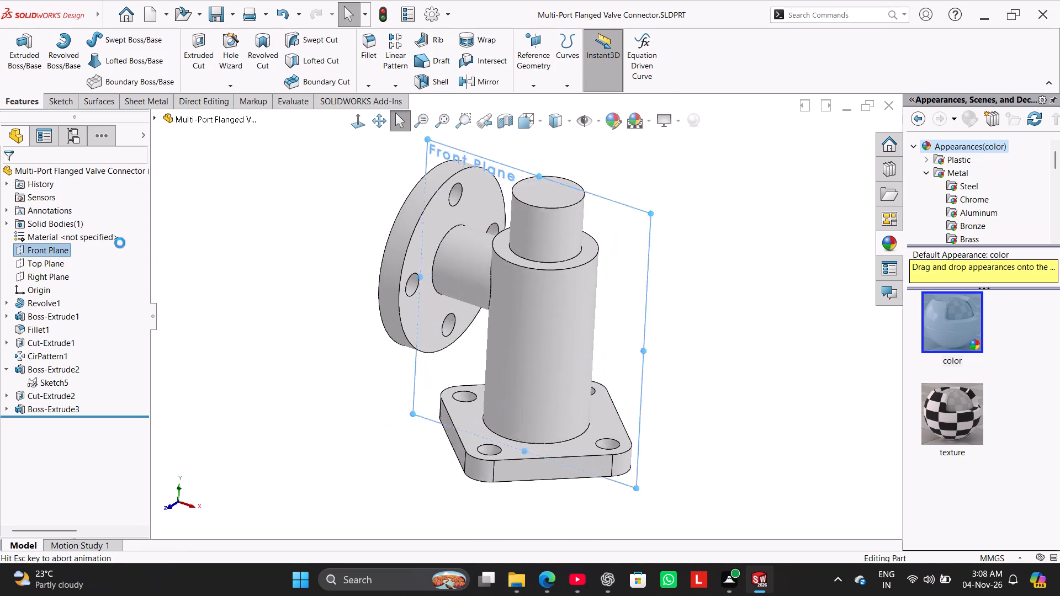
pyautogui.click(209, 215)
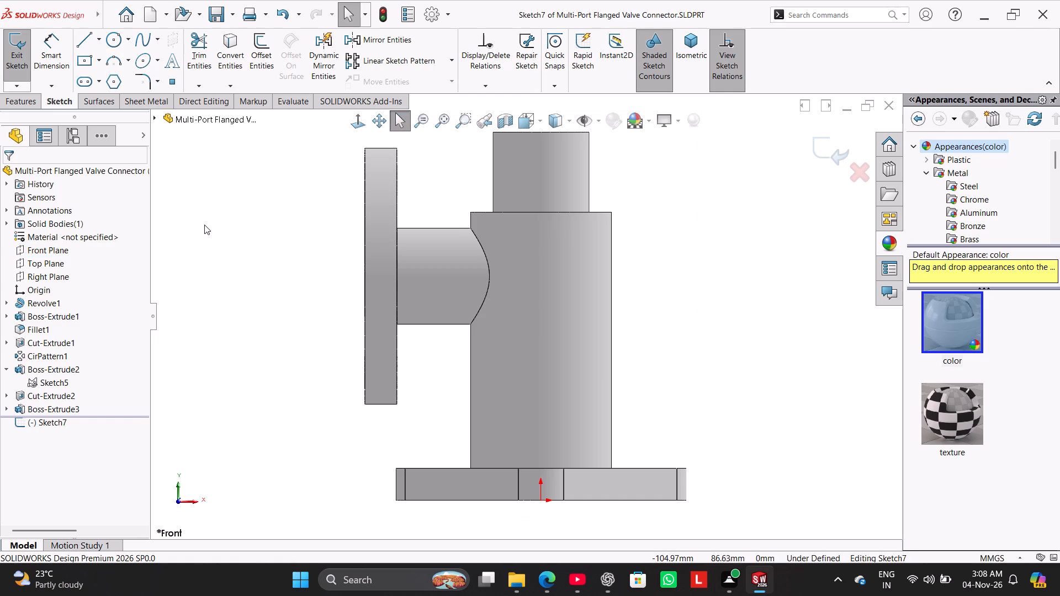
pyautogui.click(101, 40)
pyautogui.click(109, 69)
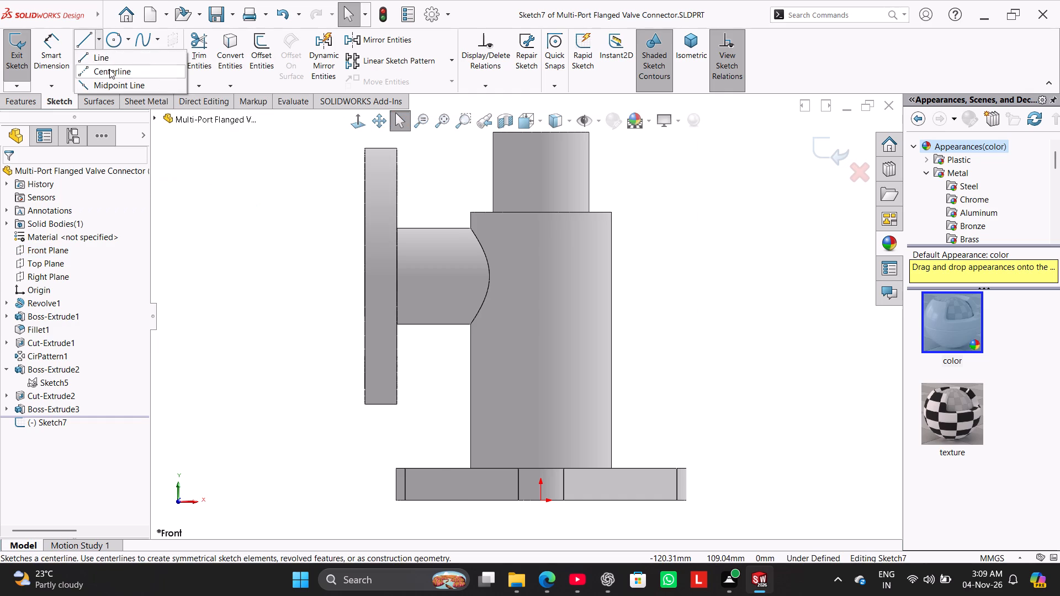
pyautogui.click(540, 502)
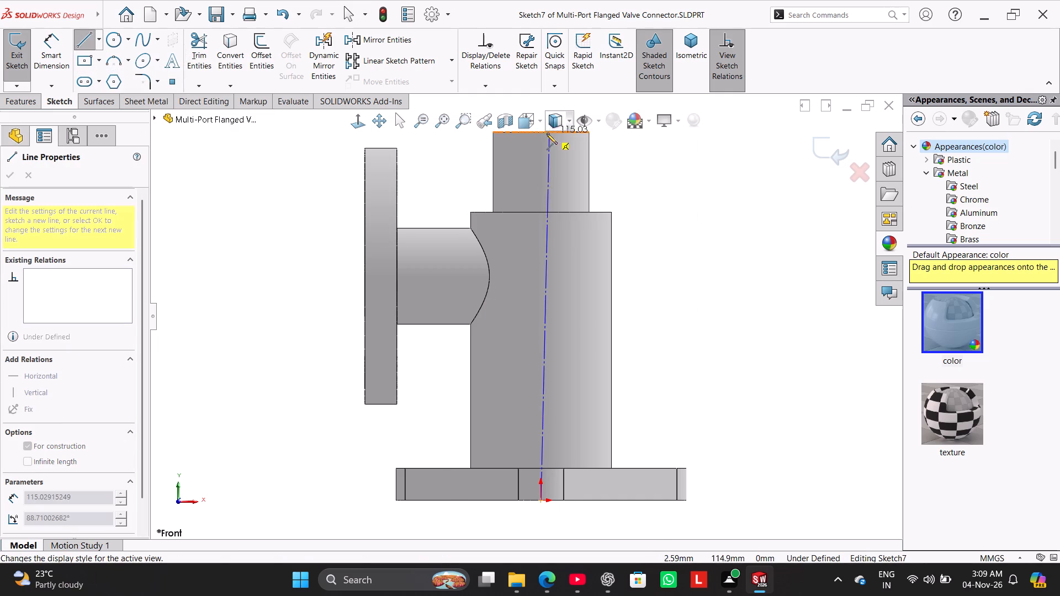
pyautogui.click(543, 130)
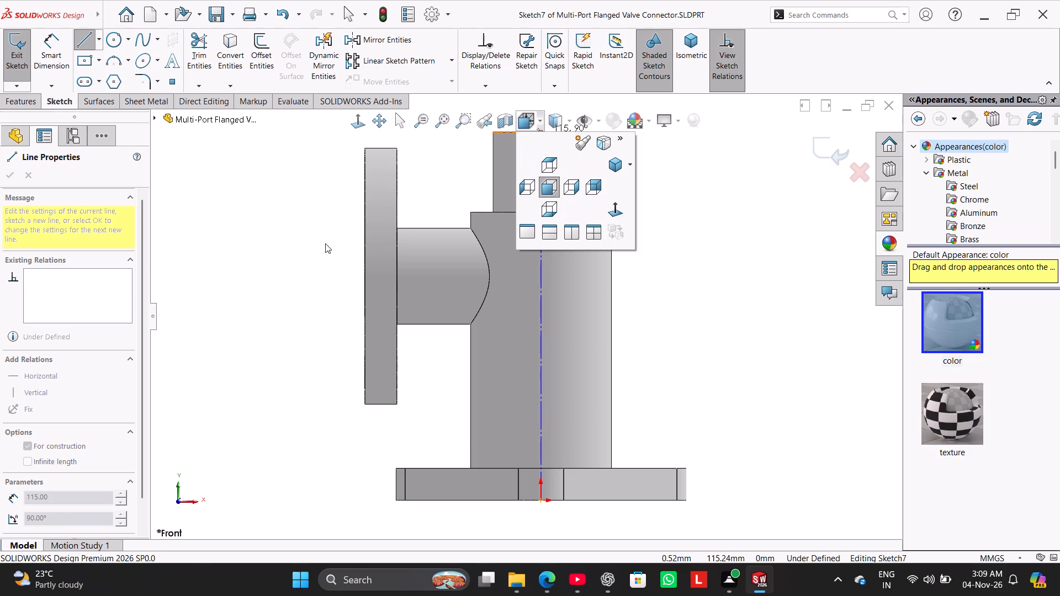
pyautogui.rightClick(325, 243)
pyautogui.click(325, 256)
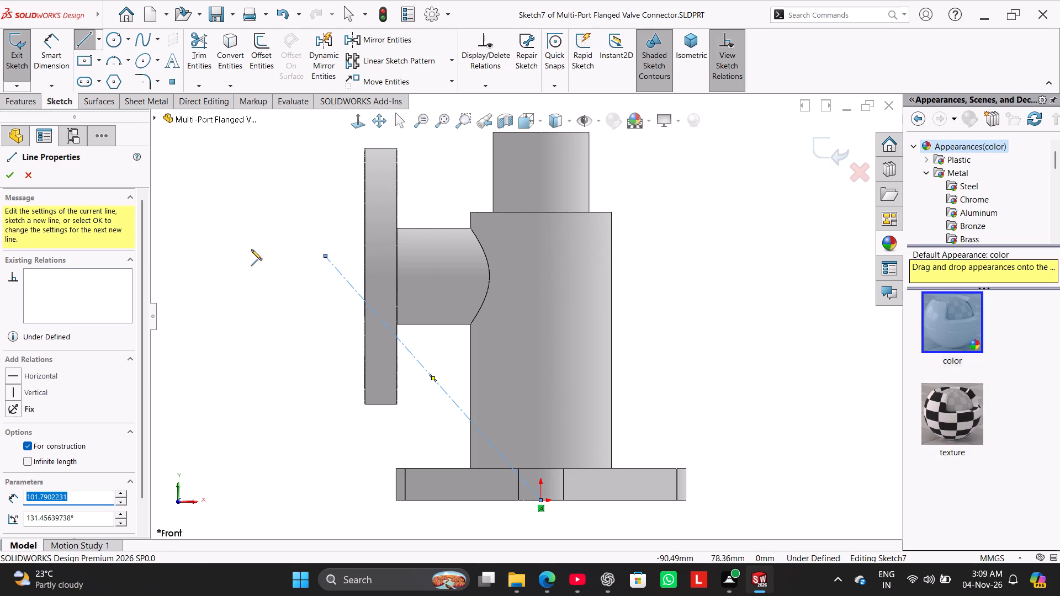
pyautogui.rightClick(253, 253)
pyautogui.click(264, 262)
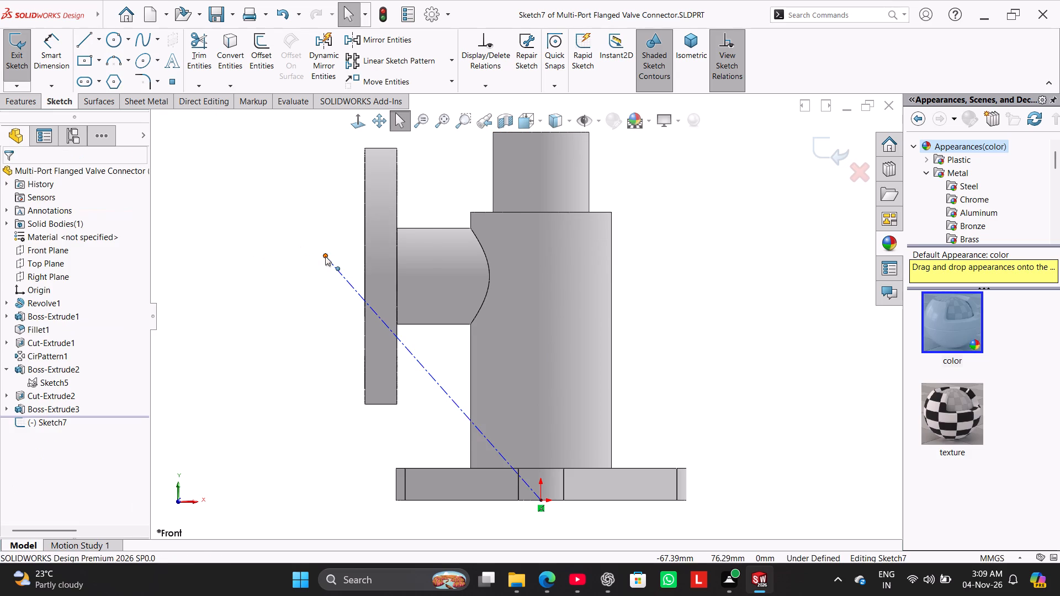
pyautogui.moveTo(325, 256); pyautogui.dragTo(540, 132)
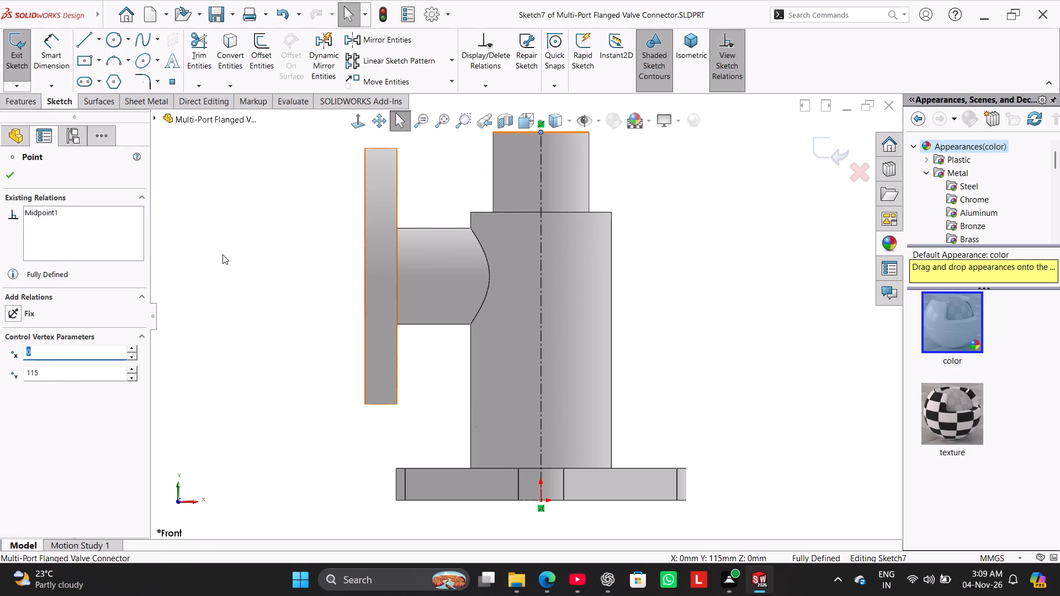
pyautogui.click(222, 254)
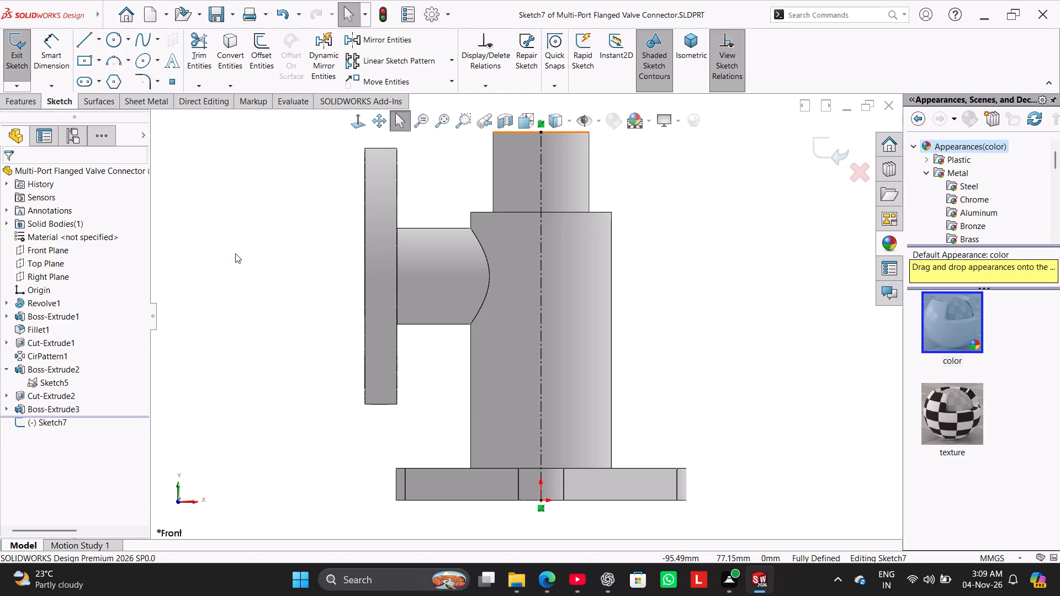
# Draw a connected bore profile beside the centerline: slanted line from the base's underside, vertical about 47 mm, short inward step, vertical about 31 mm to the top.
pyautogui.click(92, 45)
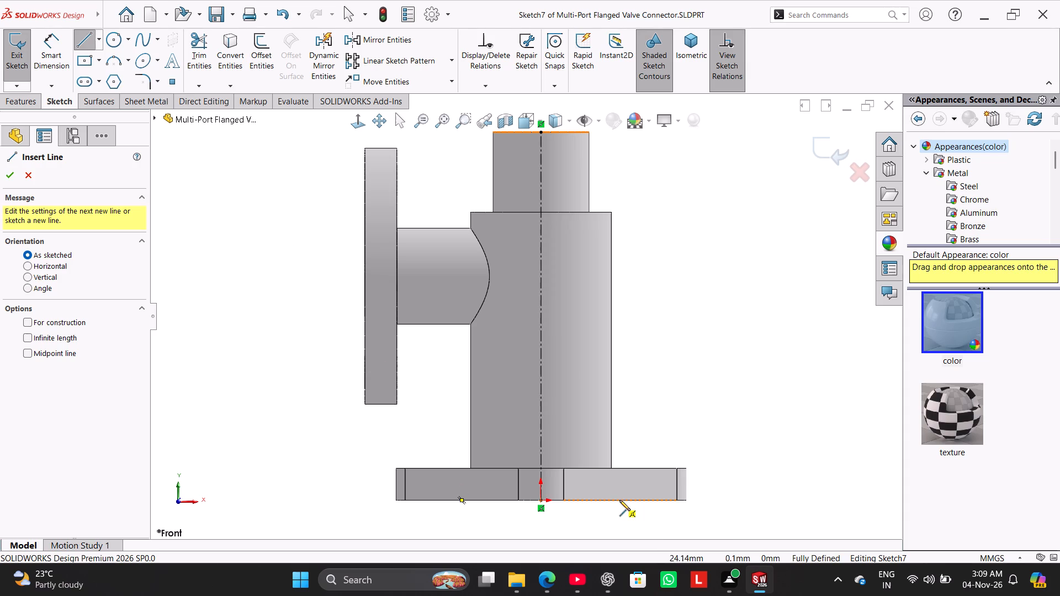
pyautogui.click(608, 501)
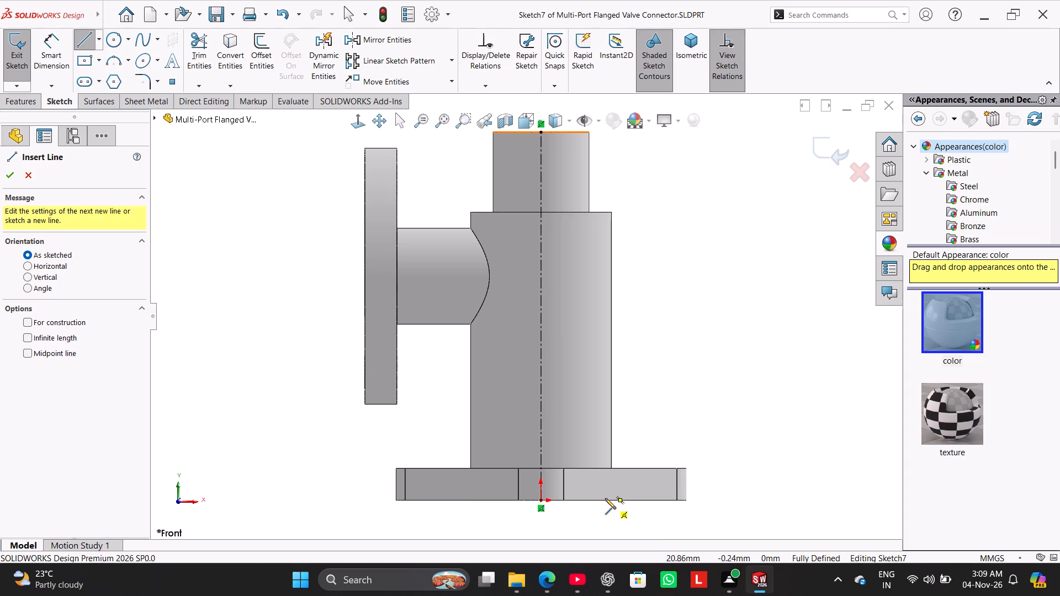
pyautogui.click(585, 382)
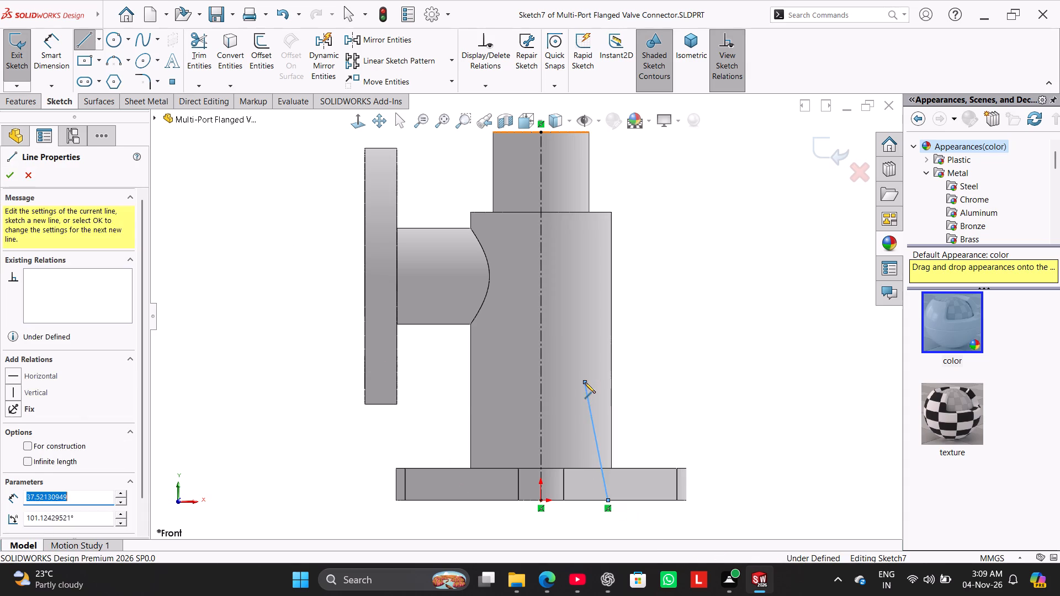
pyautogui.click(585, 231)
pyautogui.click(572, 231)
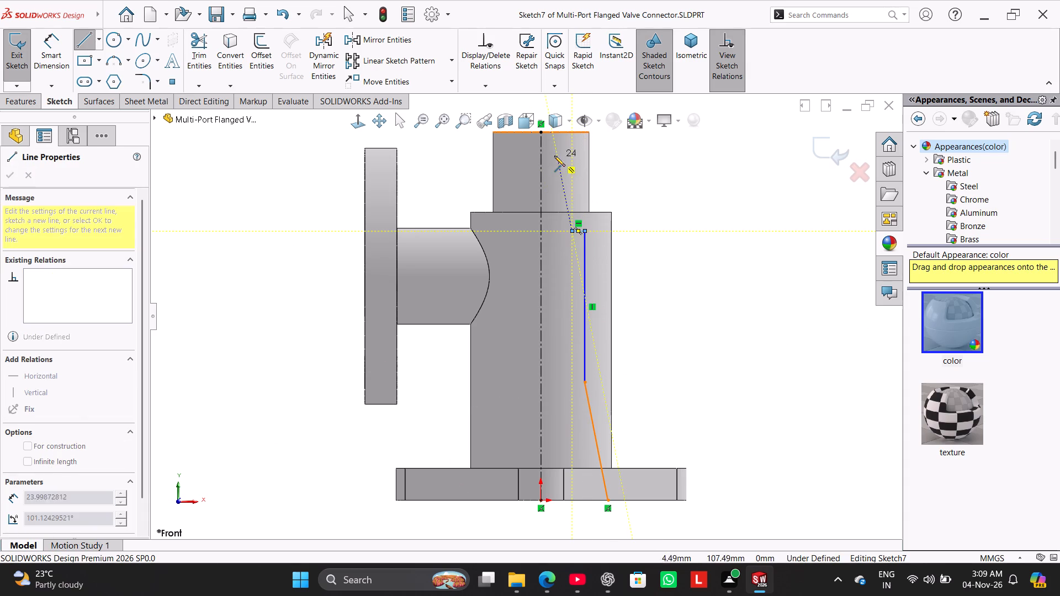
pyautogui.click(570, 132)
pyautogui.rightClick(619, 184)
pyautogui.click(645, 195)
# Dimension the upper vertical profile line across the centerline as a 16 mm diameter.
pyautogui.scroll(2, 630, 194)
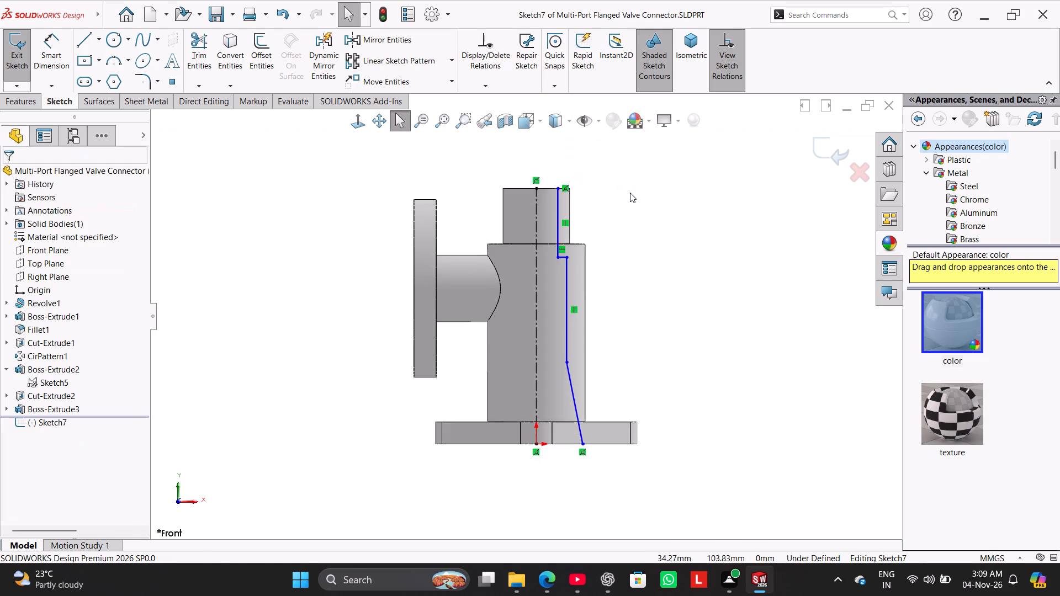
pyautogui.scroll(-2, 628, 191)
pyautogui.click(61, 55)
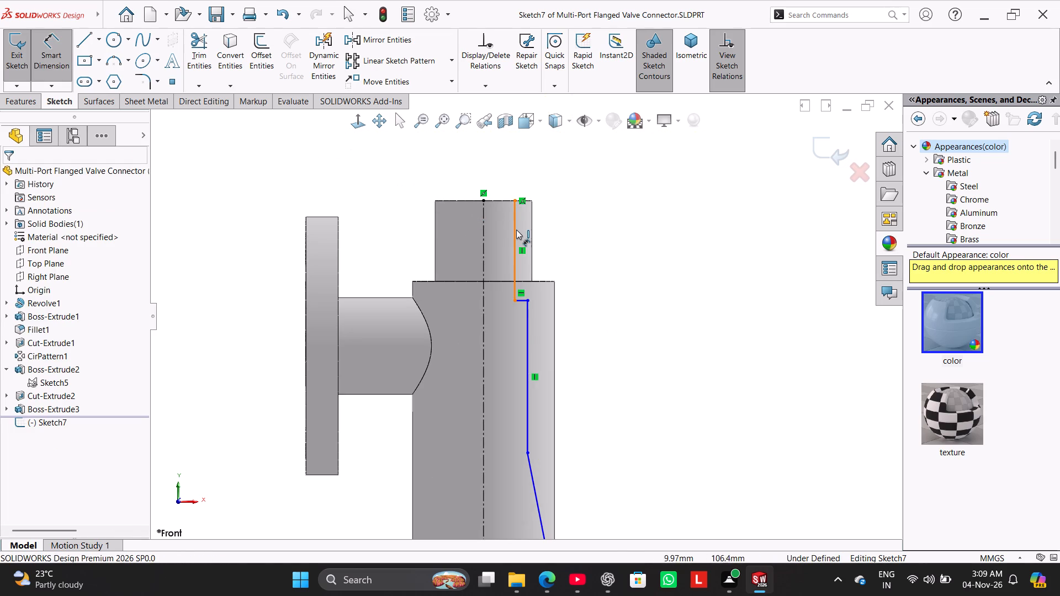
pyautogui.click(517, 232)
pyautogui.click(483, 225)
pyautogui.click(475, 171)
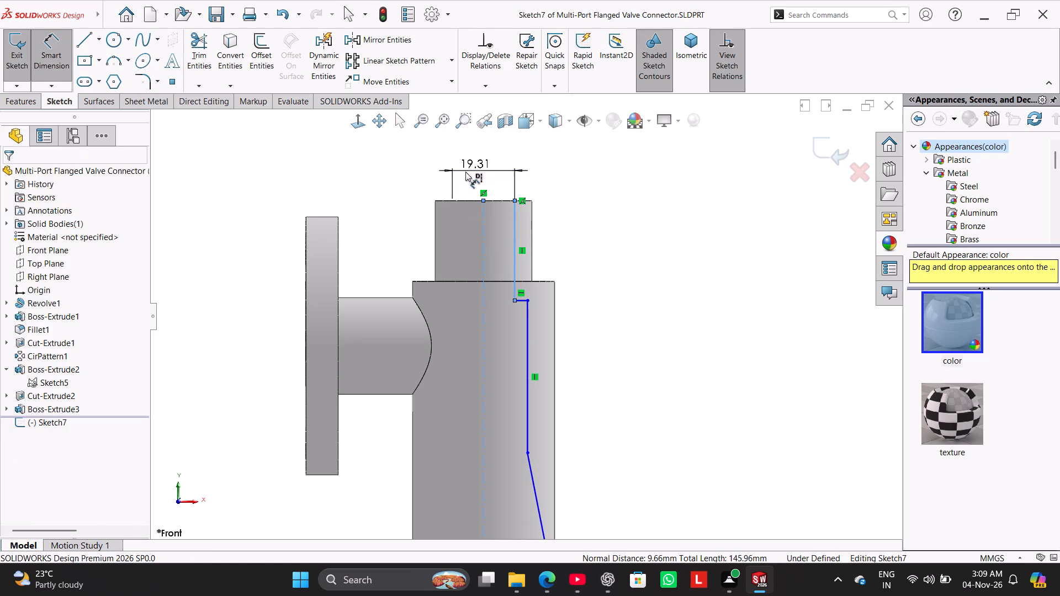
pyautogui.write('16')
pyautogui.press('Return')
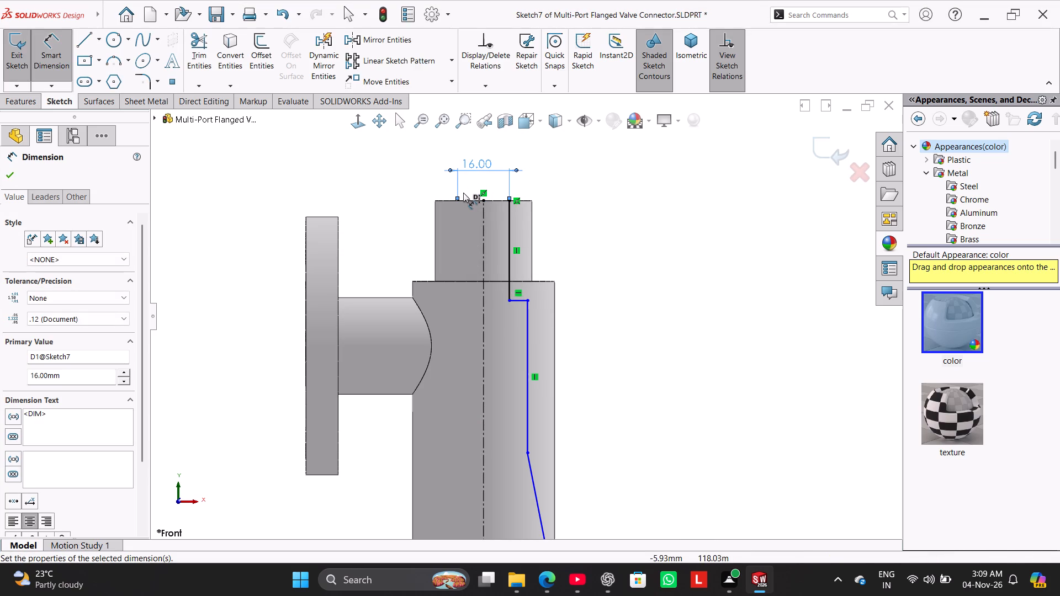
# Dimension the bore profile's lower vertical line across the centerline as a 25 mm diameter.
pyautogui.click(531, 381)
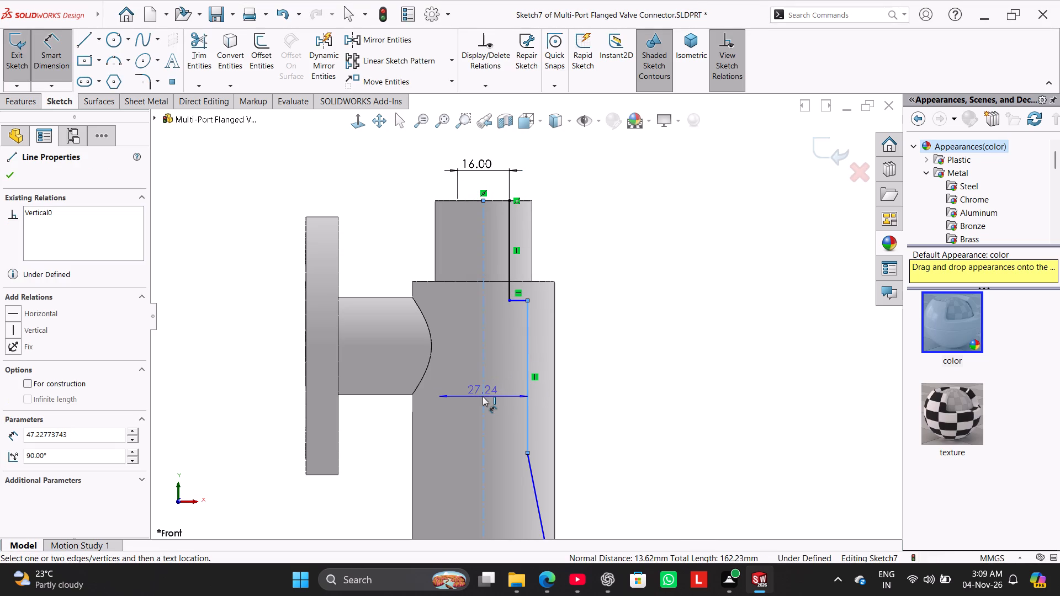
pyautogui.click(483, 396)
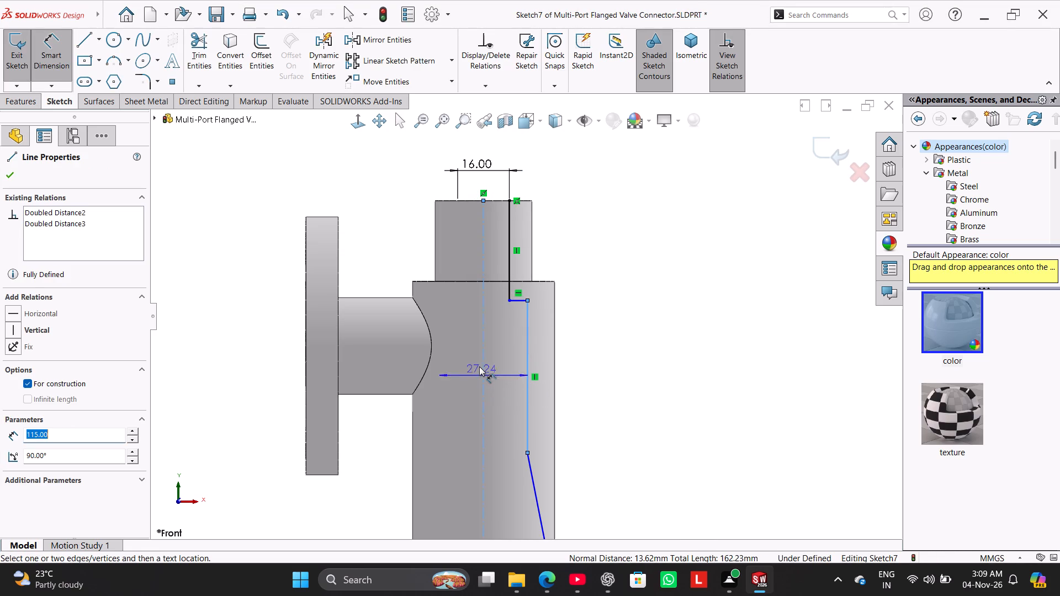
pyautogui.click(483, 385)
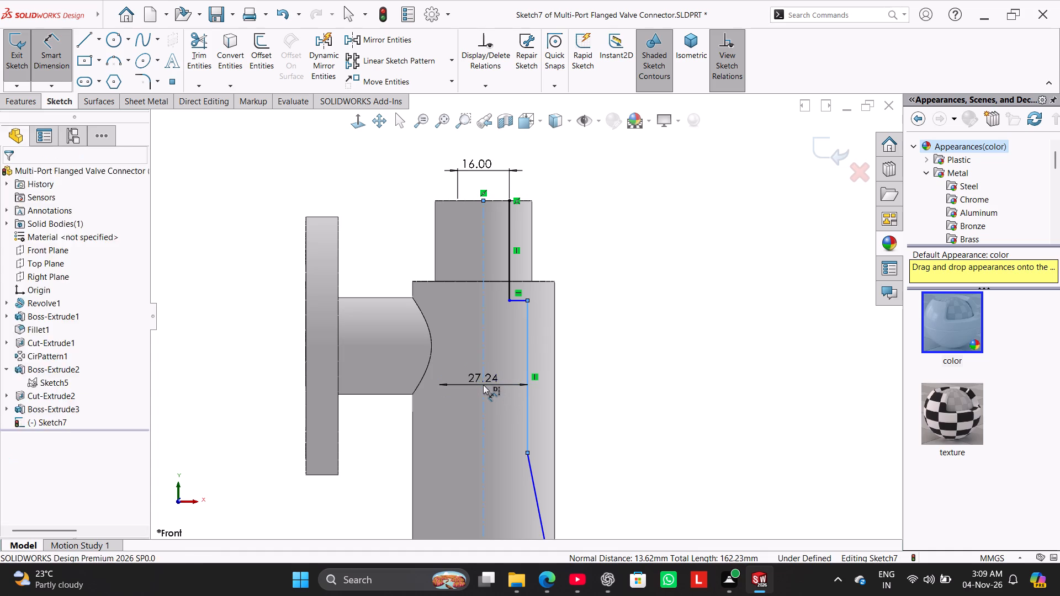
pyautogui.write('25')
pyautogui.press('Return')
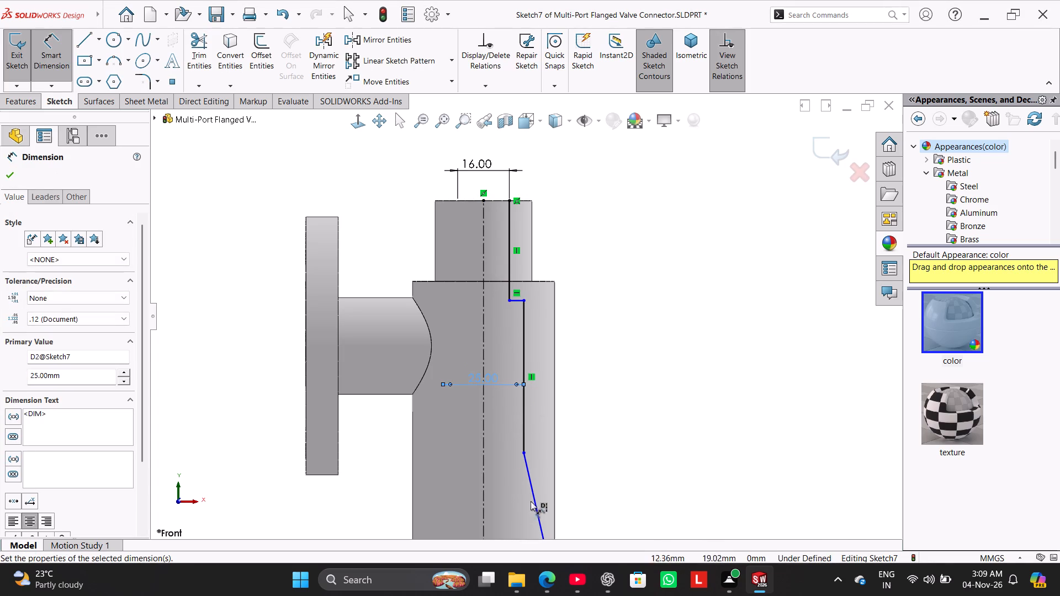
# Dimension the slanted line's upper endpoint at 35 mm above the base's underside.
pyautogui.scroll(2, 575, 487)
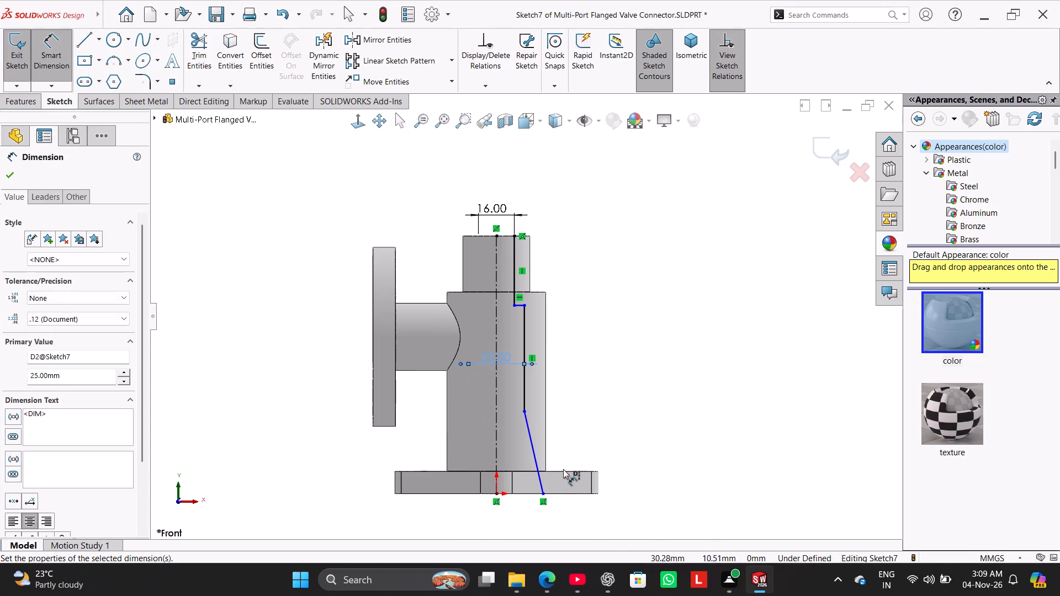
pyautogui.click(524, 412)
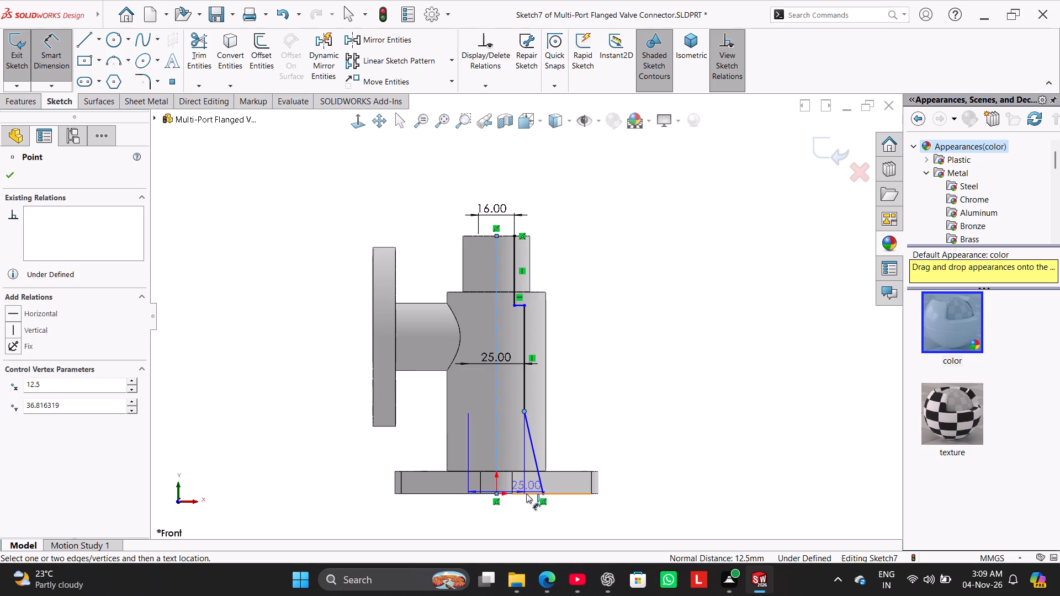
pyautogui.click(529, 493)
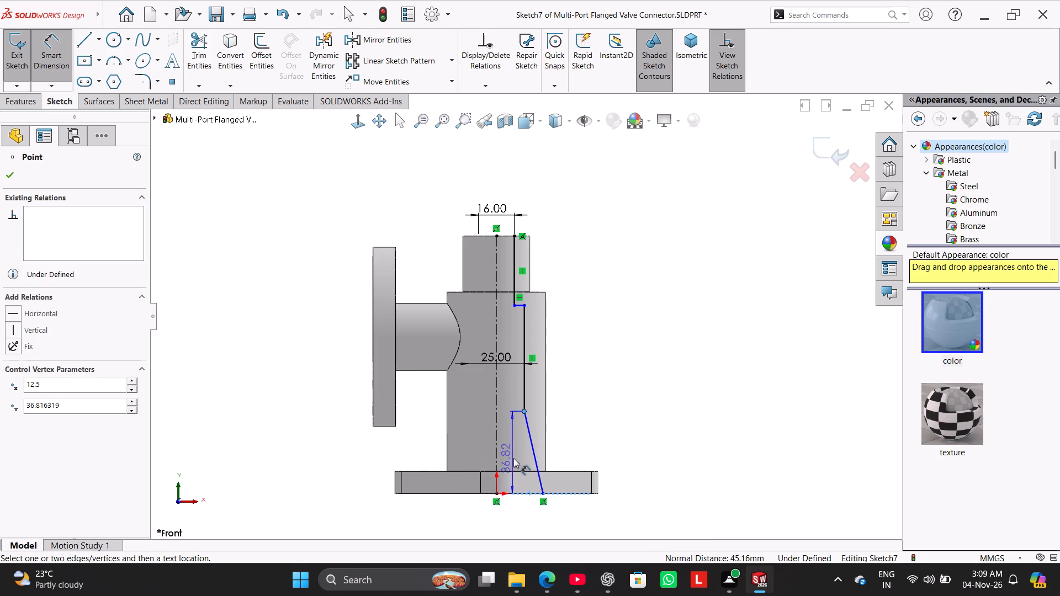
pyautogui.click(517, 453)
pyautogui.write('35')
pyautogui.press('Return')
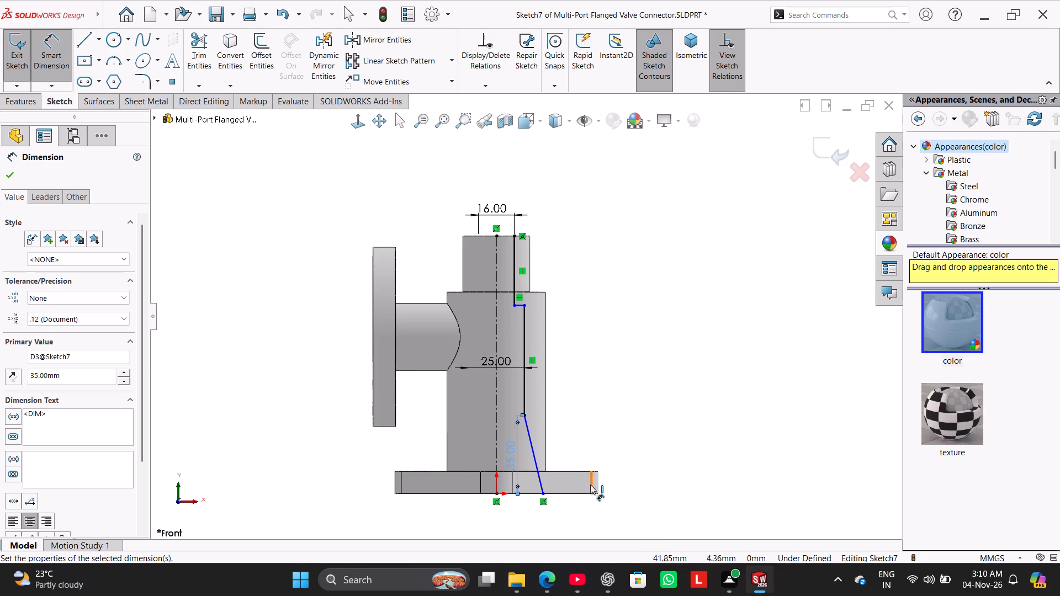
# Dimension the slanted line's lower endpoint across the centerline as a 30 mm diameter.
pyautogui.click(543, 492)
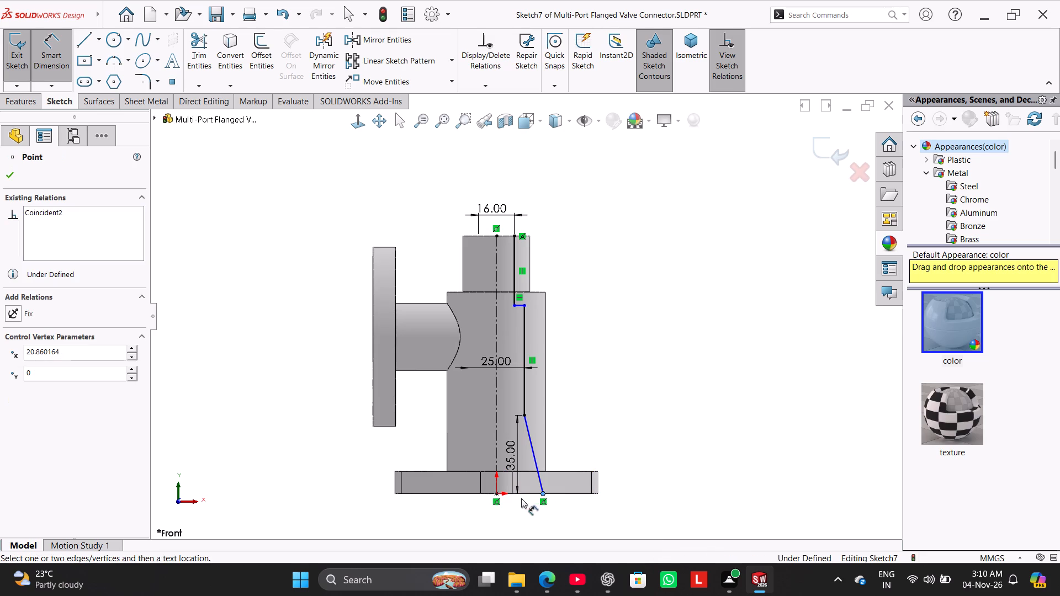
pyautogui.click(496, 466)
pyautogui.click(486, 519)
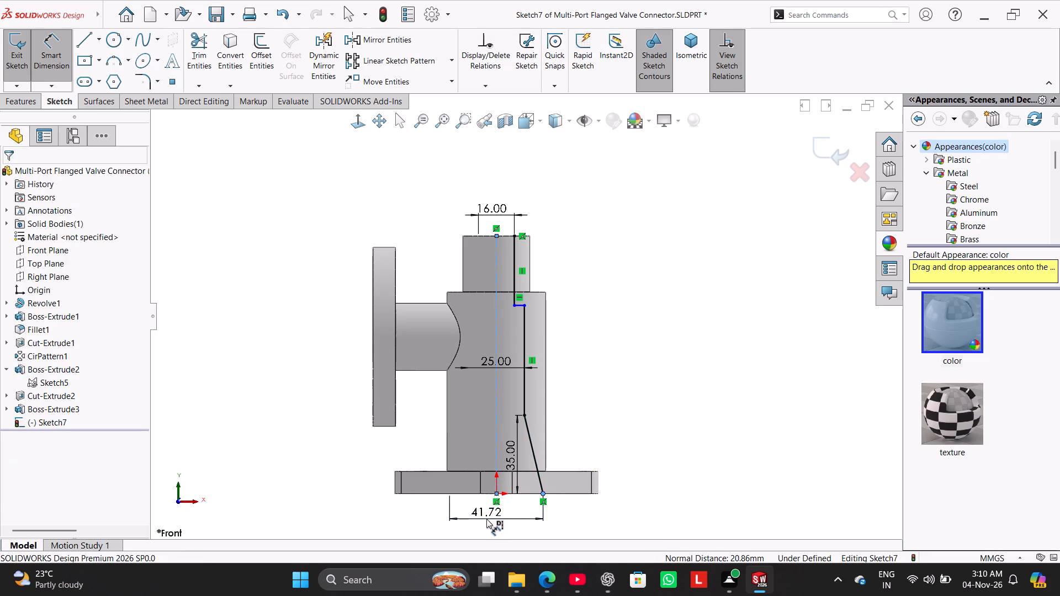
pyautogui.write('30')
pyautogui.press('Return')
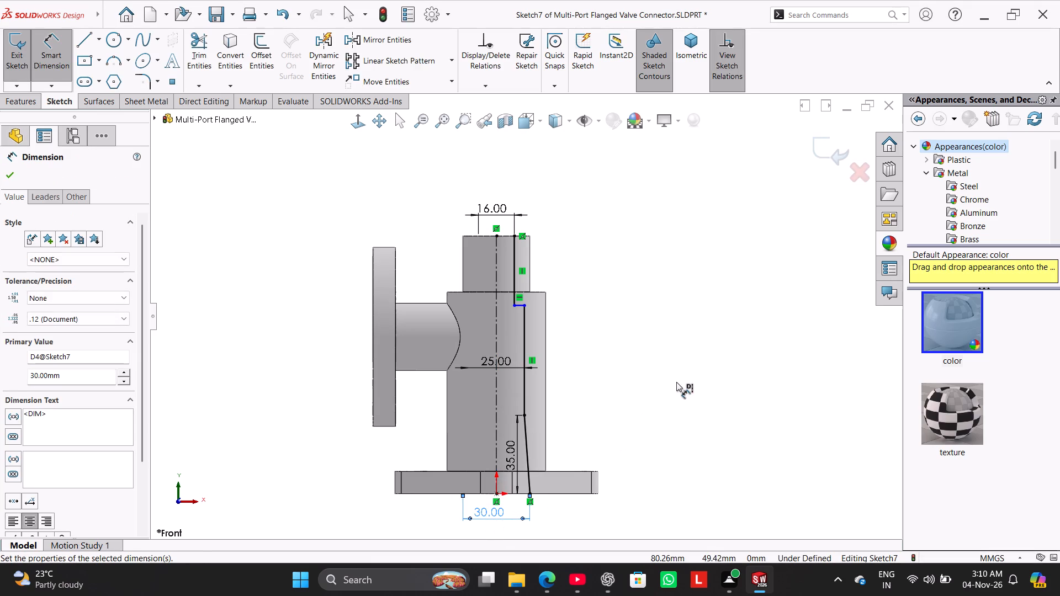
pyautogui.rightClick(676, 382)
pyautogui.click(703, 417)
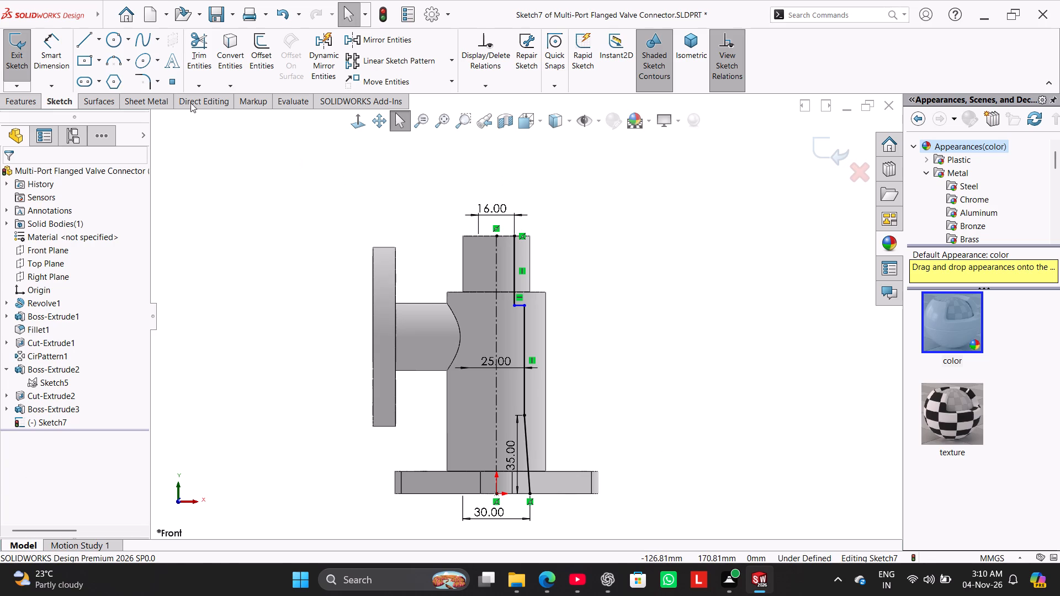
# Dimension the profile's short horizontal step at 30 mm below the column's top edge.
pyautogui.click(49, 59)
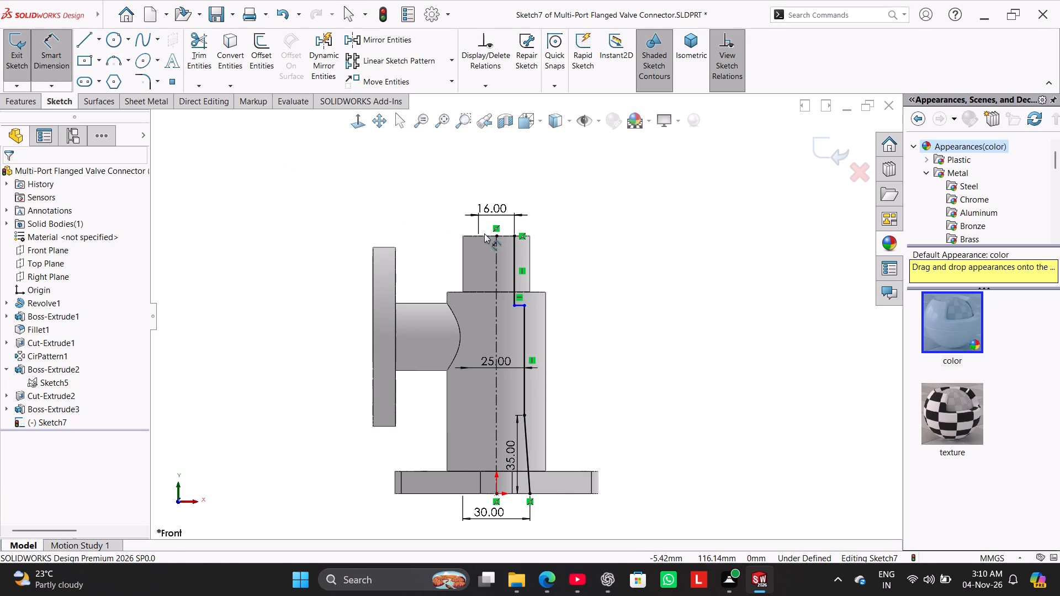
pyautogui.scroll(-3, 531, 237)
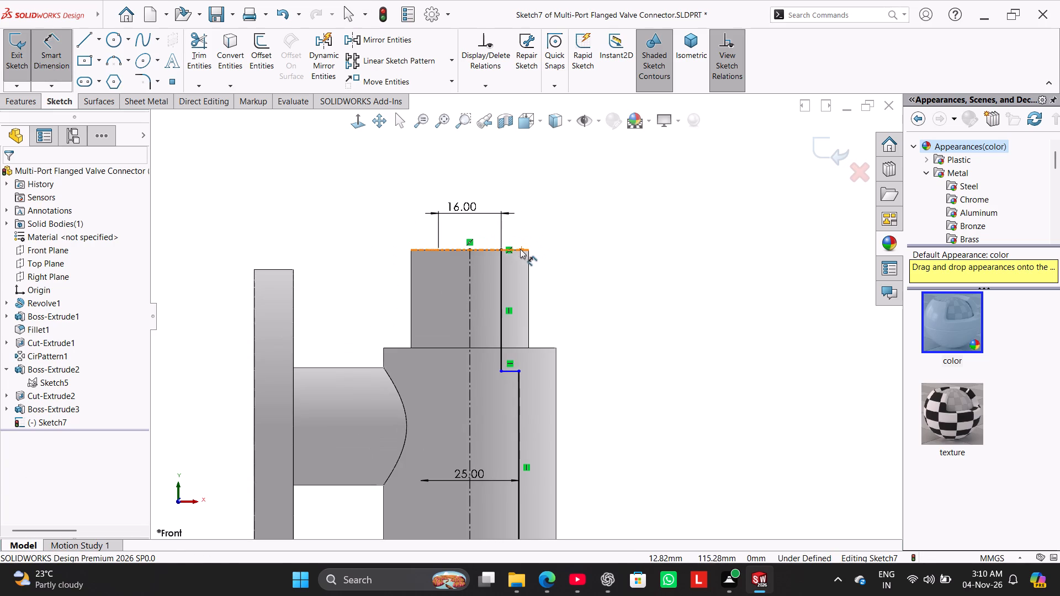
pyautogui.click(520, 247)
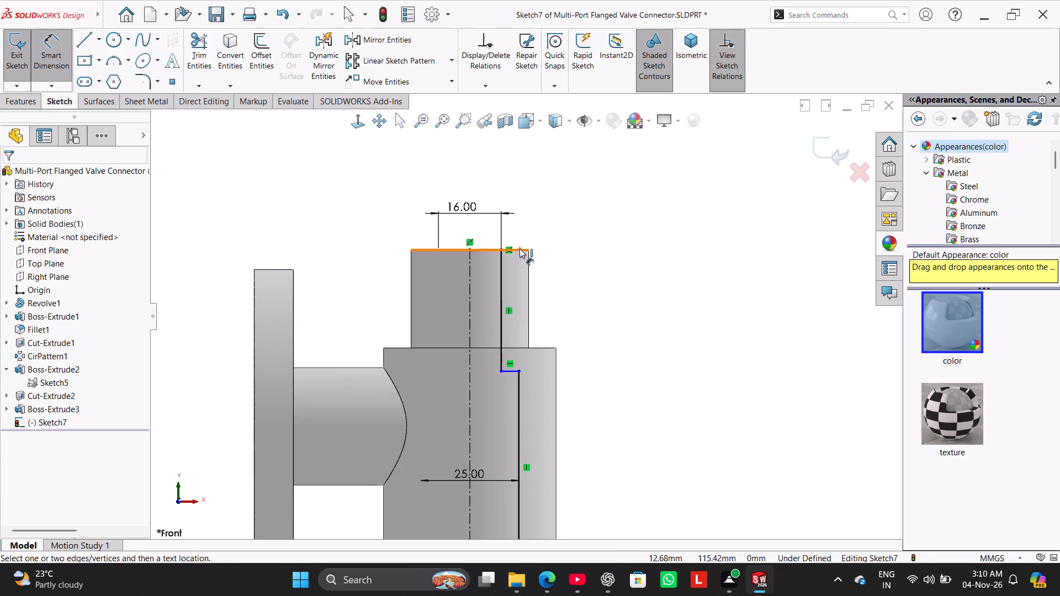
pyautogui.click(520, 248)
pyautogui.click(512, 371)
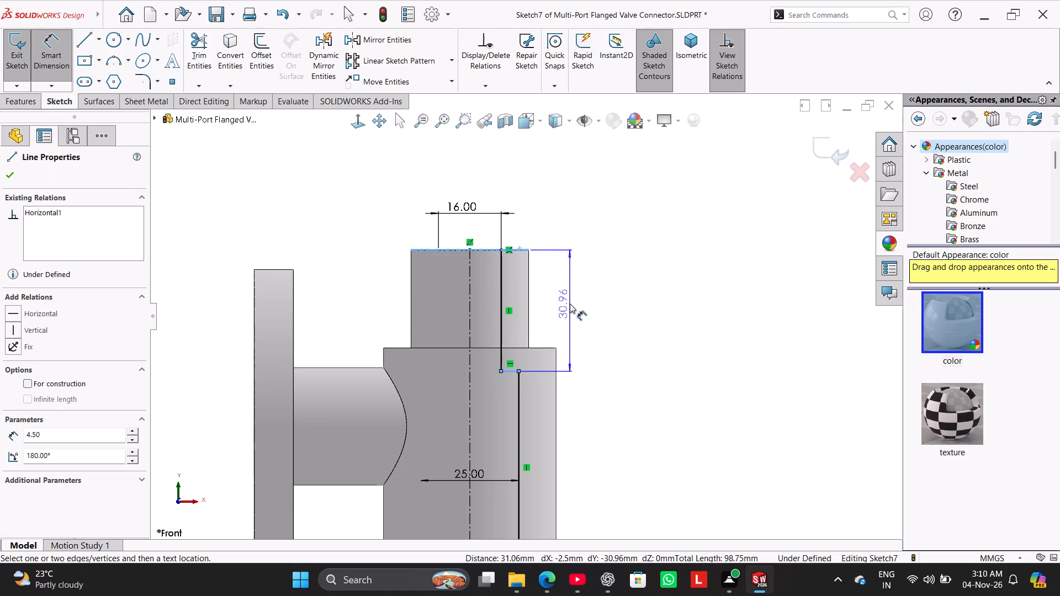
pyautogui.click(577, 299)
pyautogui.write('30')
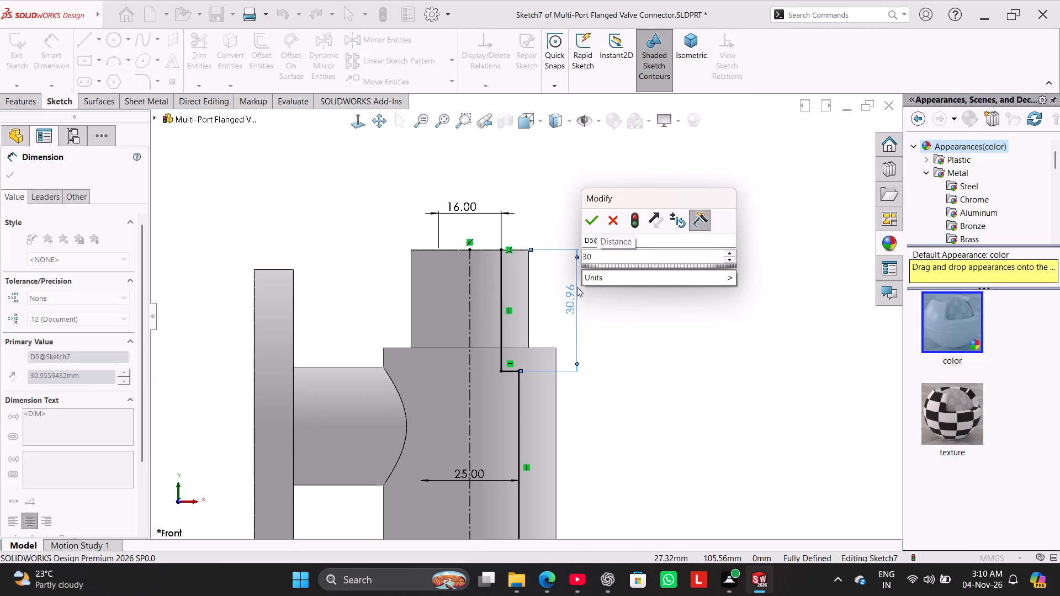
pyautogui.press('Return')
pyautogui.rightClick(651, 264)
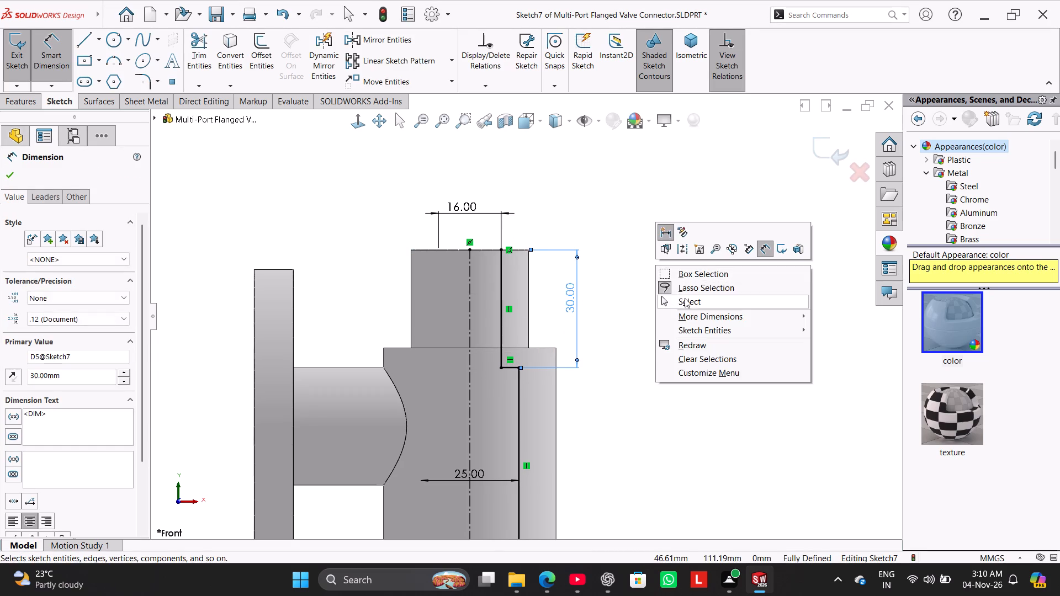
pyautogui.click(686, 298)
# Close the bore profile at the top with a horizontal line from the upper vertical line's end to the centerline.
pyautogui.scroll(4, 667, 343)
pyautogui.scroll(-1, 623, 430)
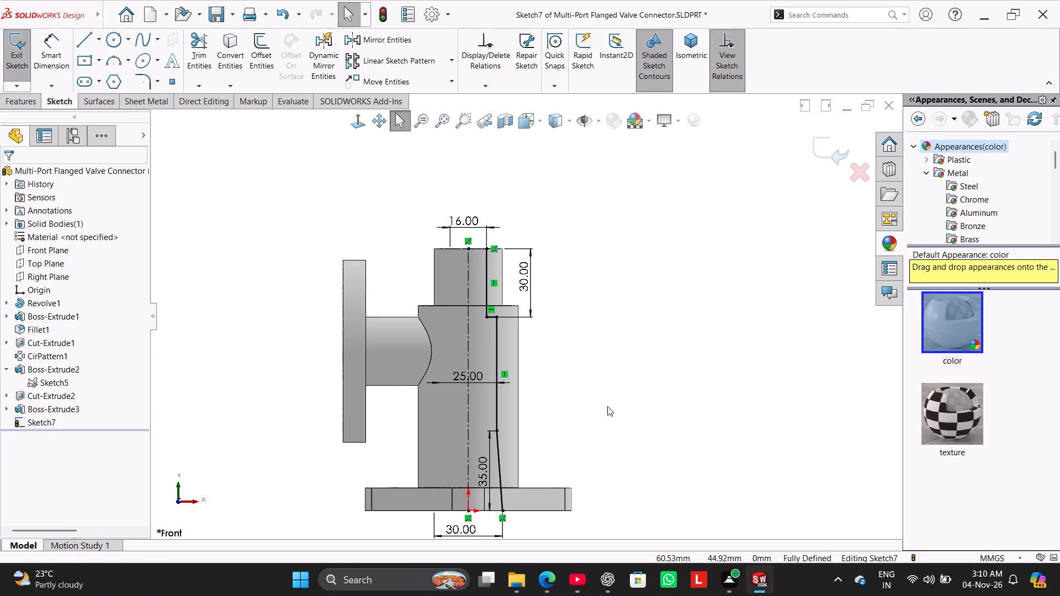
pyautogui.scroll(-1, 572, 335)
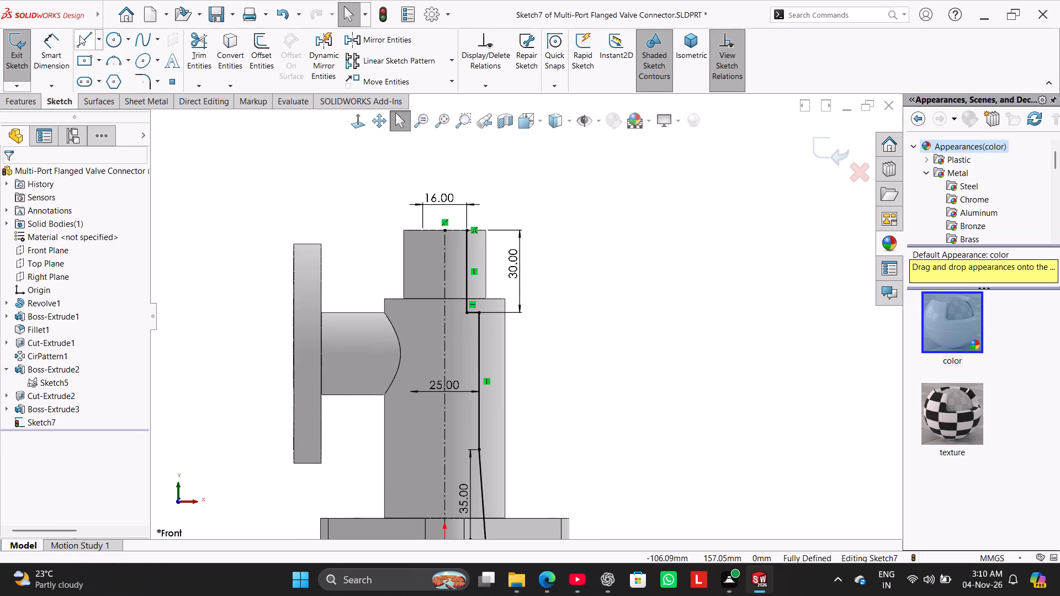
pyautogui.click(79, 35)
pyautogui.scroll(-4, 462, 219)
pyautogui.scroll(-4, 498, 278)
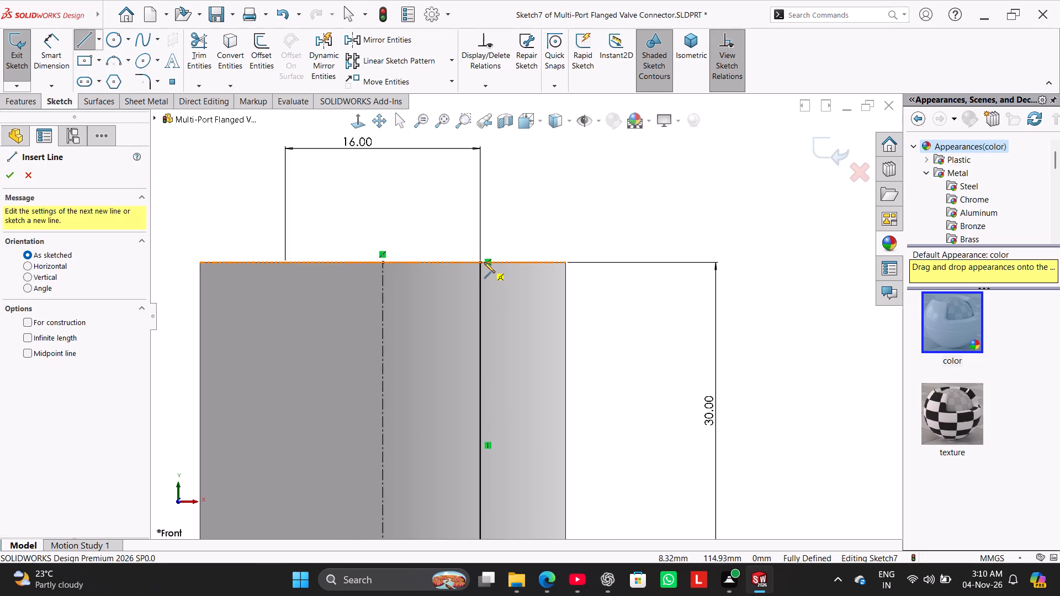
pyautogui.click(478, 262)
pyautogui.click(385, 261)
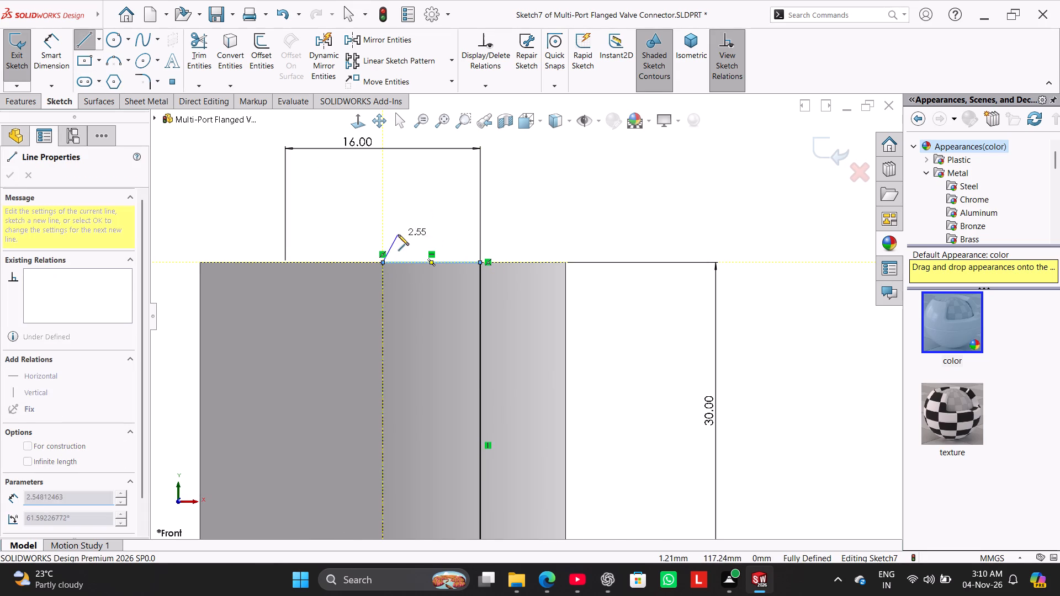
pyautogui.rightClick(398, 233)
pyautogui.click(420, 241)
# Close the bore profile at the bottom with a 15 mm horizontal line from the origin to the slanted line's lower end.
pyautogui.scroll(5, 434, 358)
pyautogui.scroll(7, 494, 479)
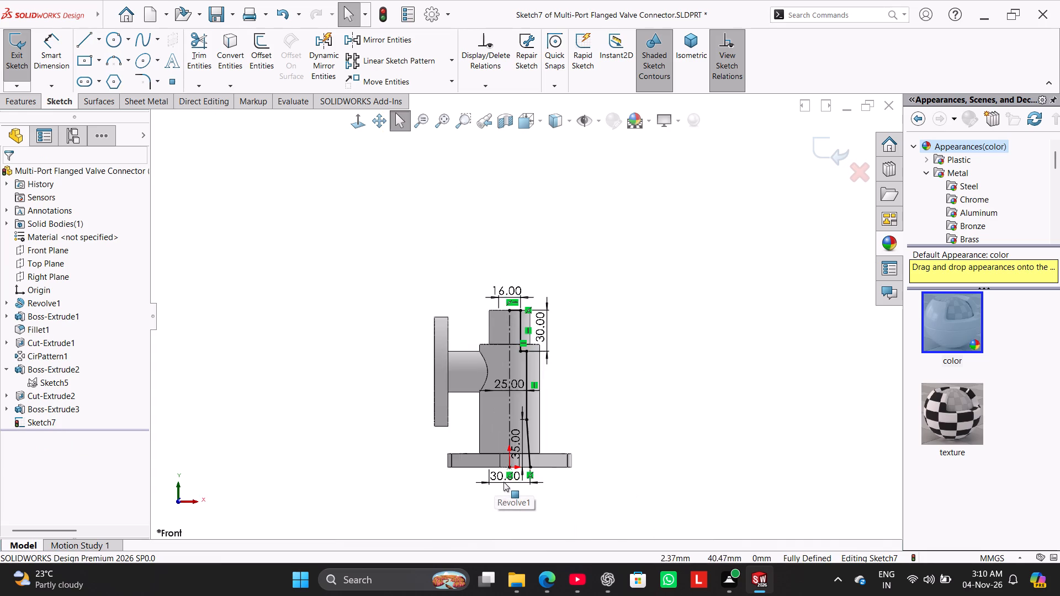
pyautogui.scroll(-4, 536, 473)
pyautogui.scroll(-1, 487, 344)
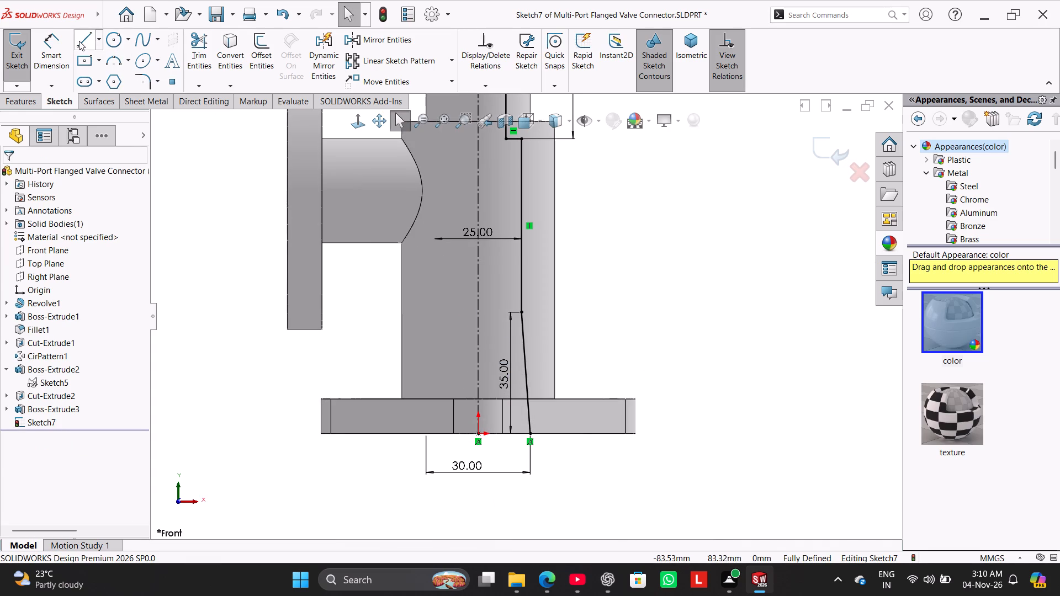
pyautogui.click(79, 41)
pyautogui.click(480, 435)
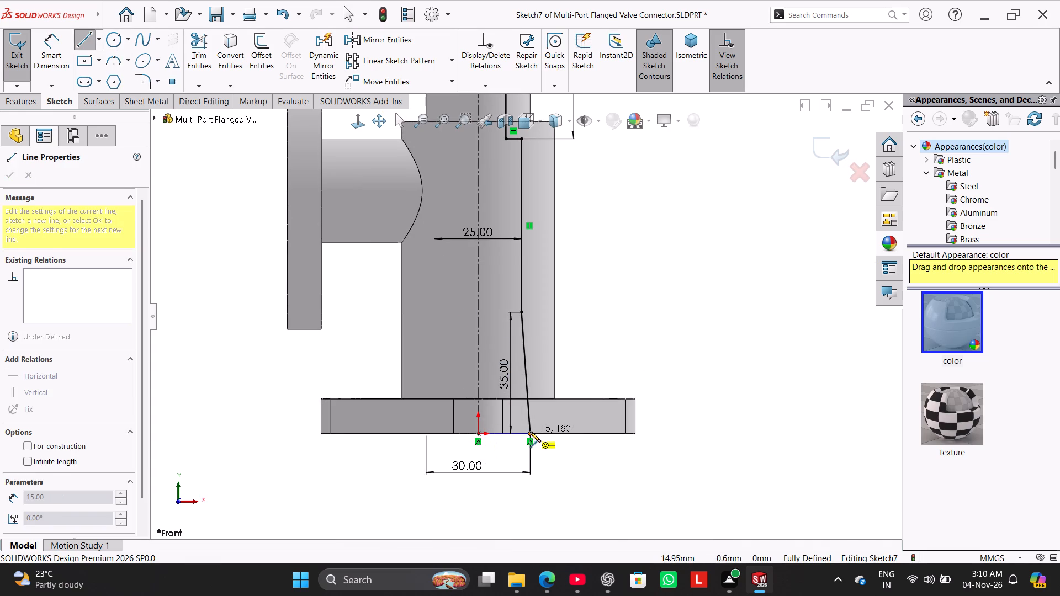
pyautogui.click(530, 432)
pyautogui.rightClick(627, 313)
pyautogui.click(646, 321)
# Examine the bore profile's closing lines at the column's top and the base's underside.
pyautogui.scroll(6, 542, 246)
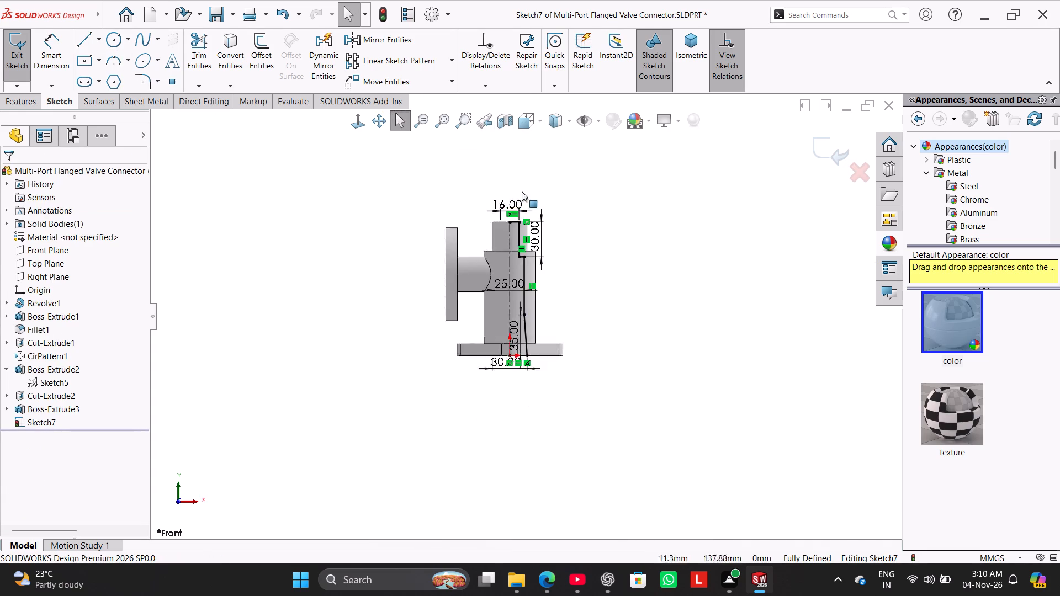
pyautogui.scroll(-15, 521, 183)
pyautogui.scroll(2, 570, 243)
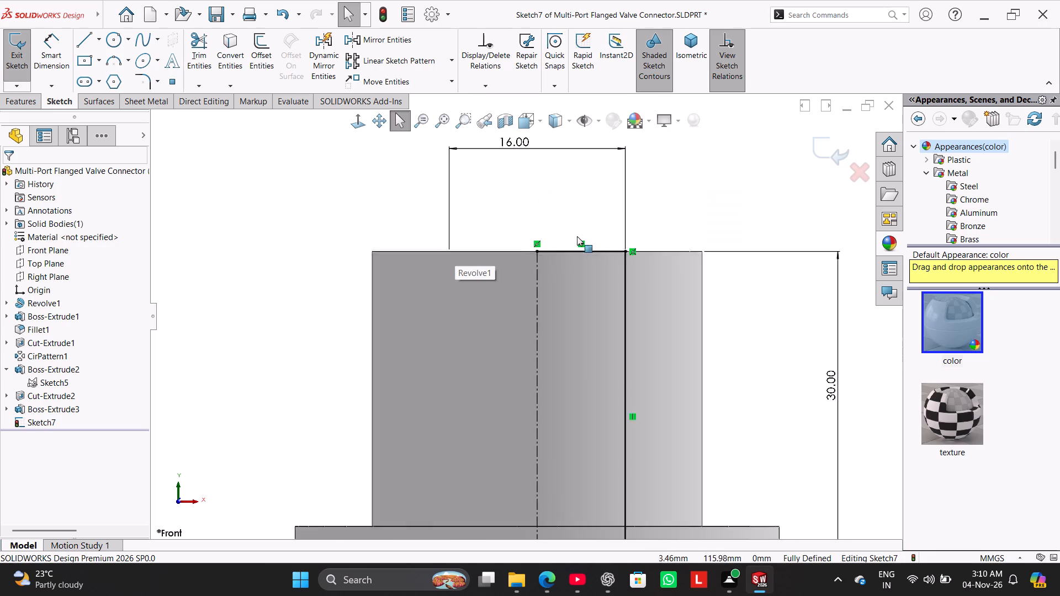
pyautogui.scroll(14, 577, 236)
pyautogui.scroll(-4, 568, 425)
pyautogui.scroll(-1, 525, 384)
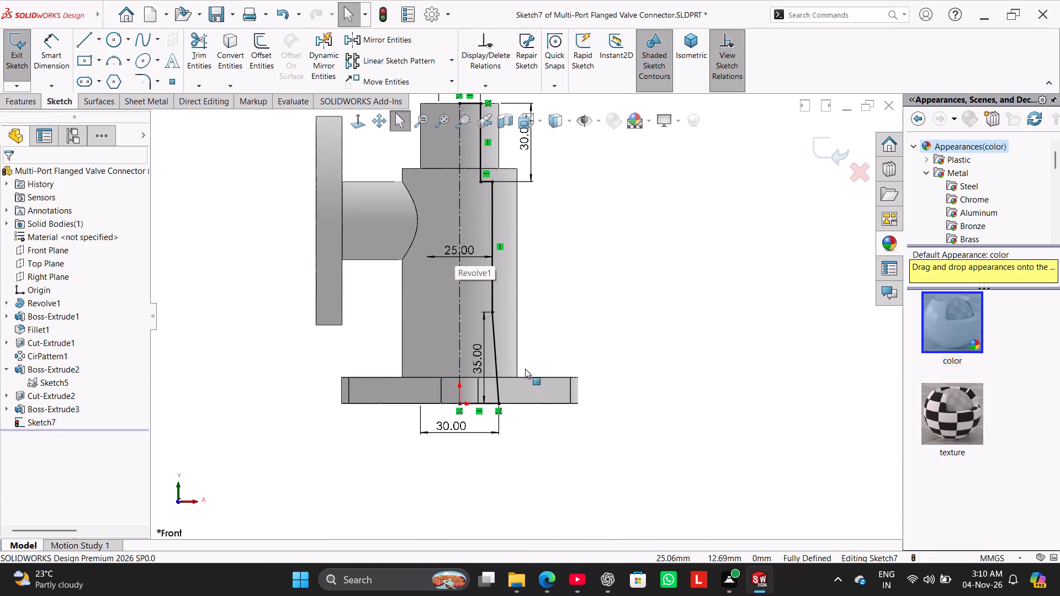
pyautogui.scroll(-2, 537, 312)
pyautogui.scroll(5, 537, 312)
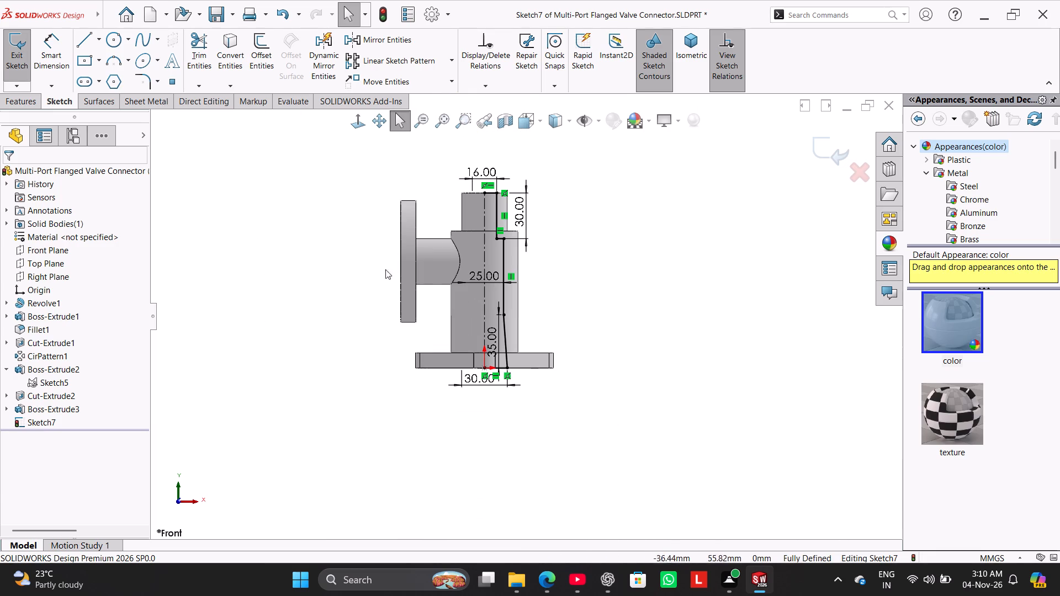
# Revolve-cut the closed bore profile 360° about the vertical centerline through the column.
pyautogui.click(18, 104)
pyautogui.click(262, 57)
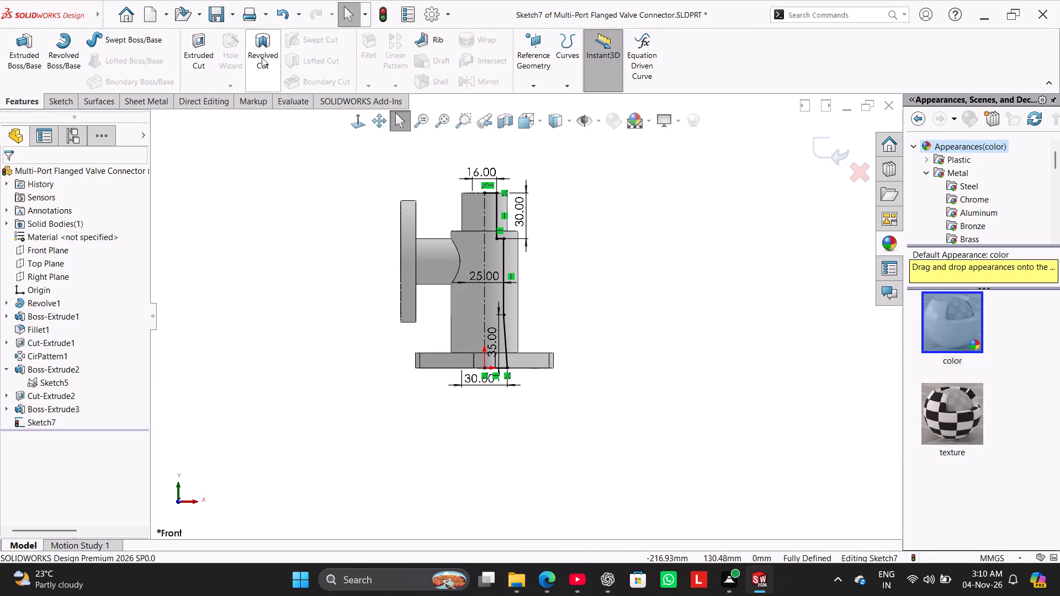
pyautogui.click(544, 290)
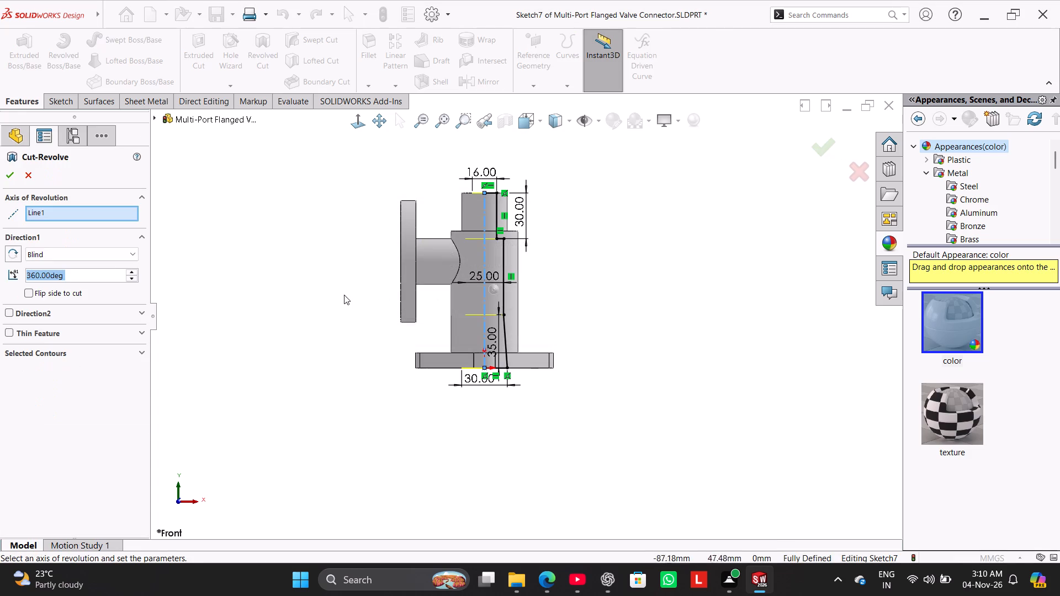
pyautogui.click(12, 173)
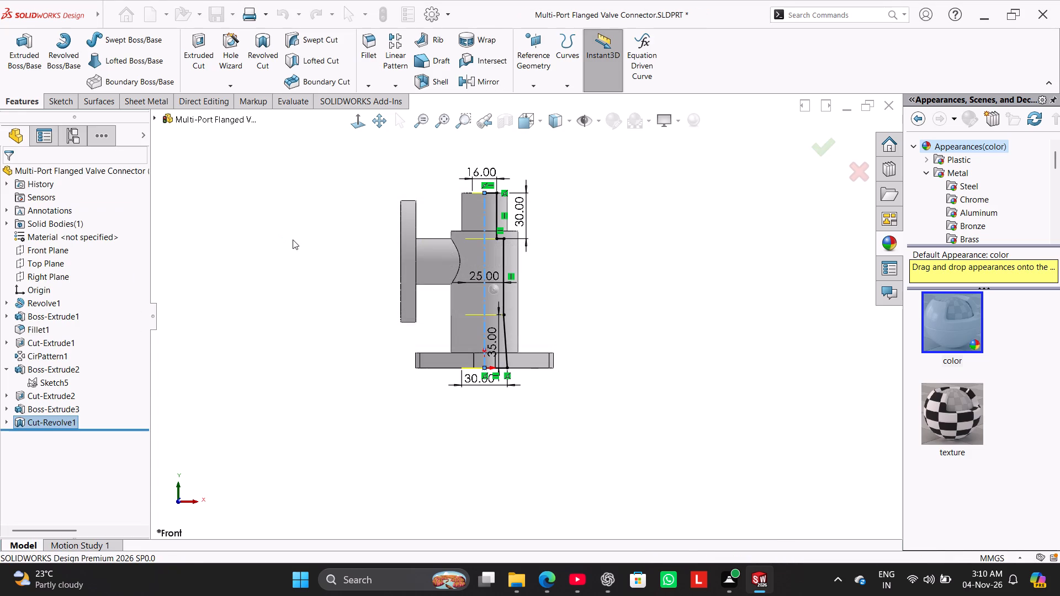
pyautogui.click(294, 238)
# Section the model along the Front Plane and examine the stepped, tapered bore through the column.
pyautogui.moveTo(335, 243); pyautogui.dragTo(362, 254, button='middle')
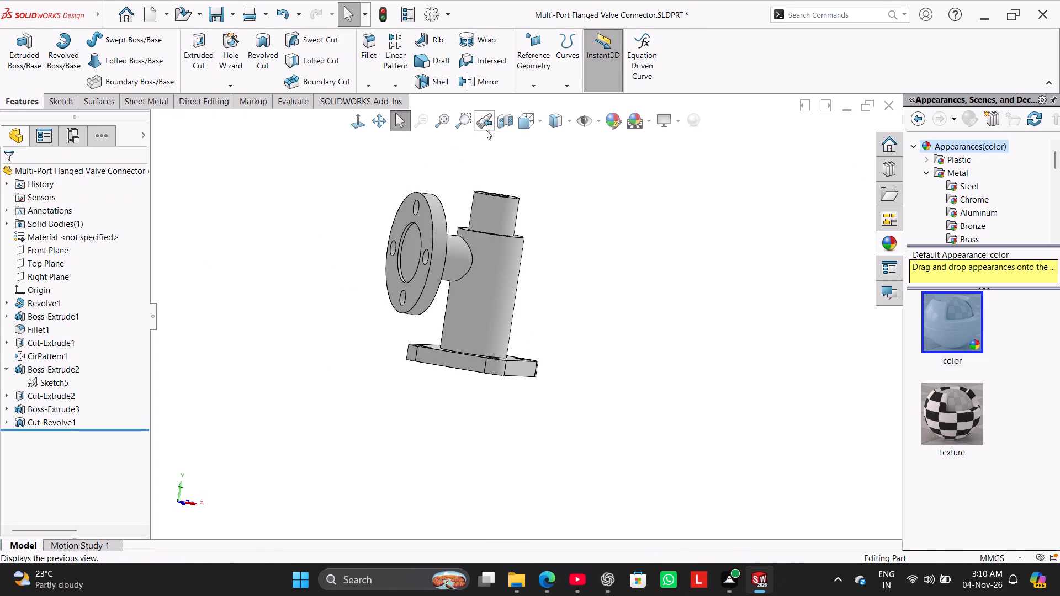
pyautogui.click(500, 124)
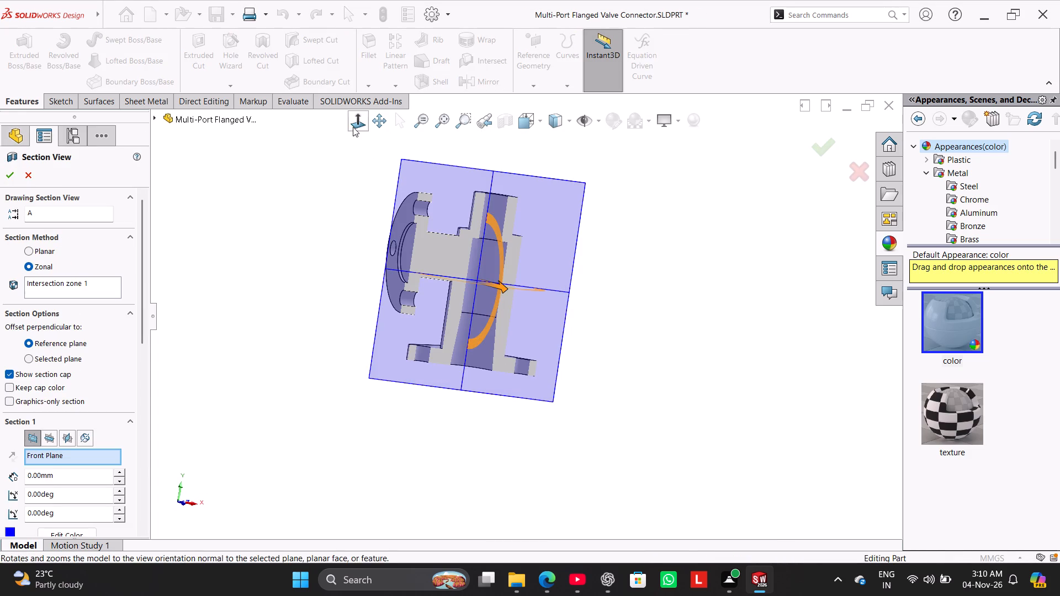
pyautogui.click(353, 127)
pyautogui.click(258, 285)
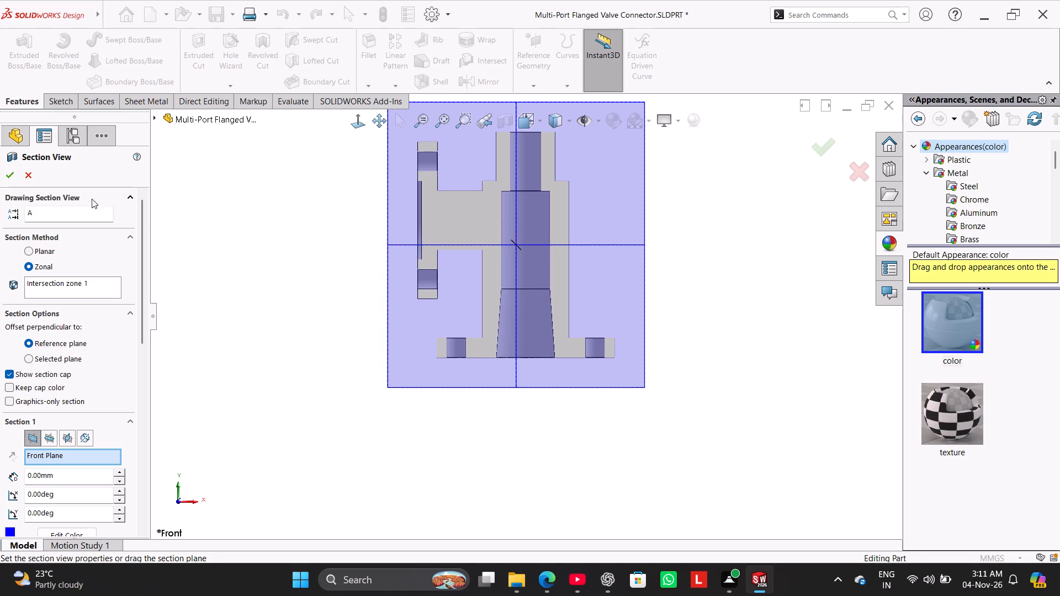
pyautogui.click(10, 175)
pyautogui.click(284, 200)
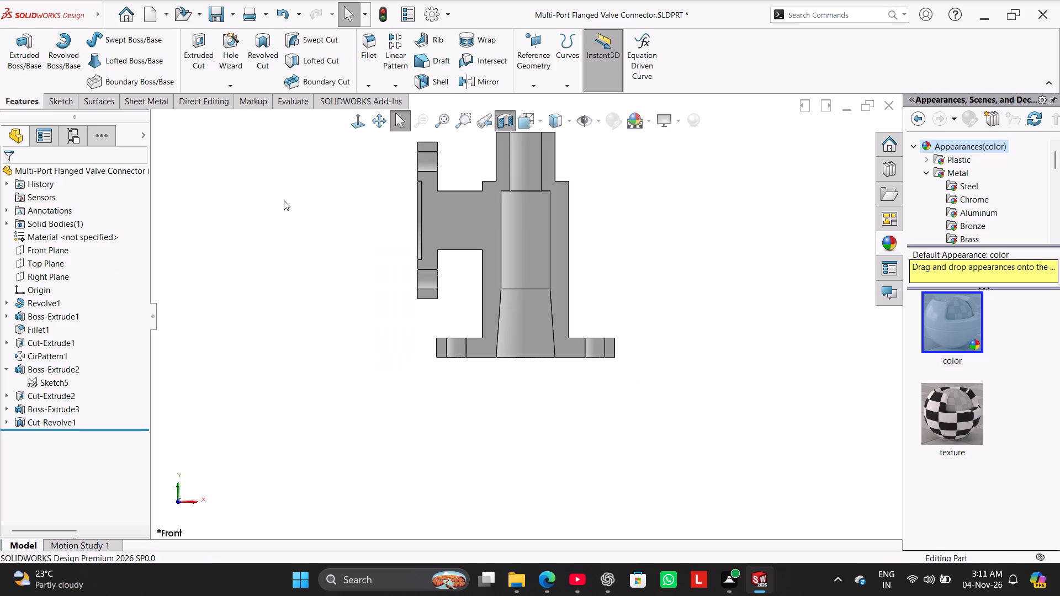
pyautogui.moveTo(337, 251); pyautogui.dragTo(390, 302, button='middle')
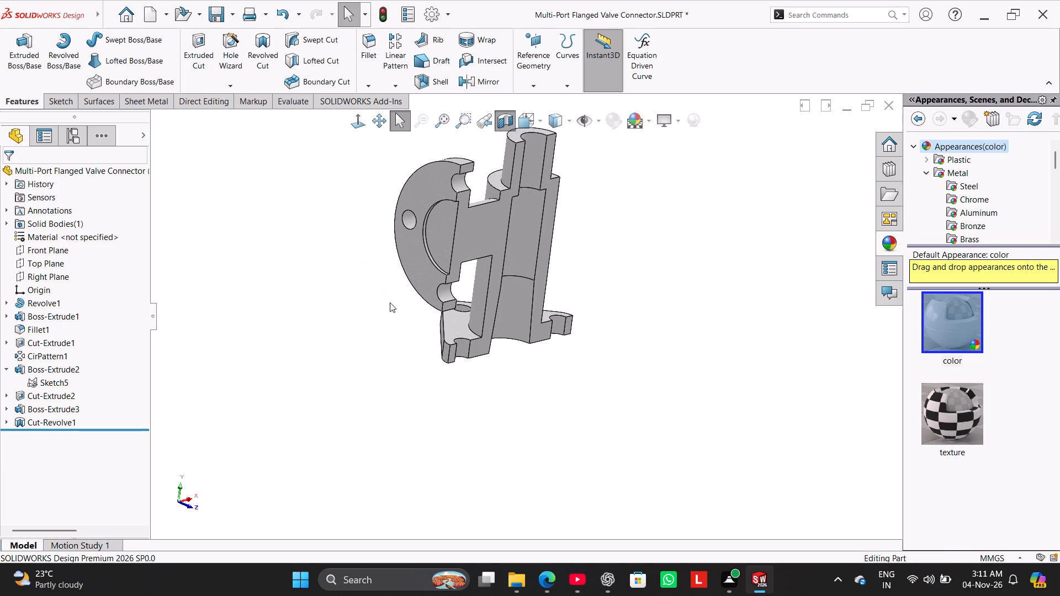
pyautogui.moveTo(390, 302); pyautogui.dragTo(393, 302, button='middle')
# Sketch a 15 mm diameter circle on the side flange's recessed face, concentric with the recess.
pyautogui.click(439, 233)
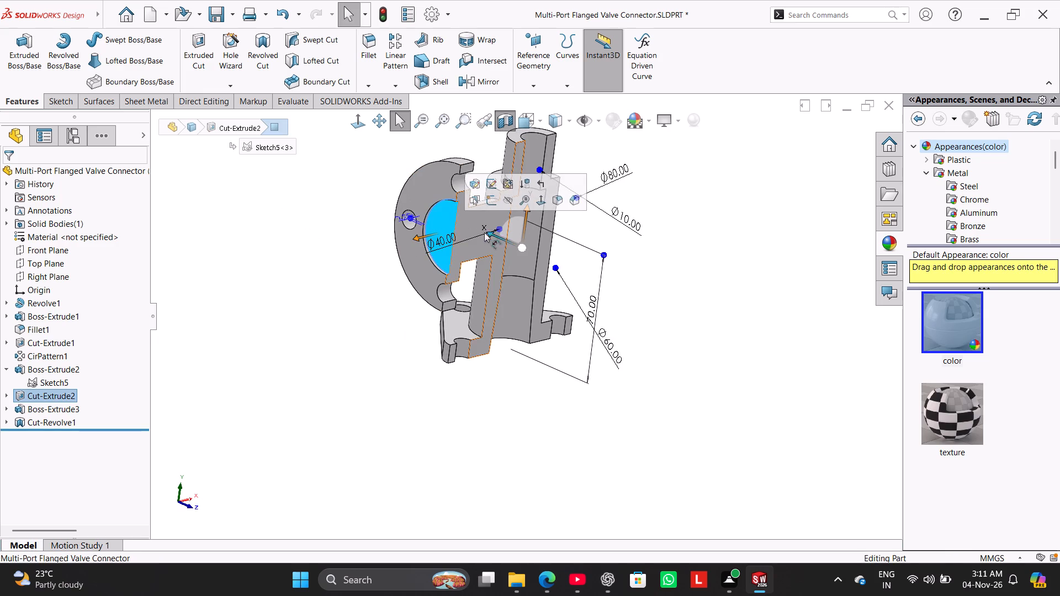
pyautogui.click(487, 201)
pyautogui.click(290, 287)
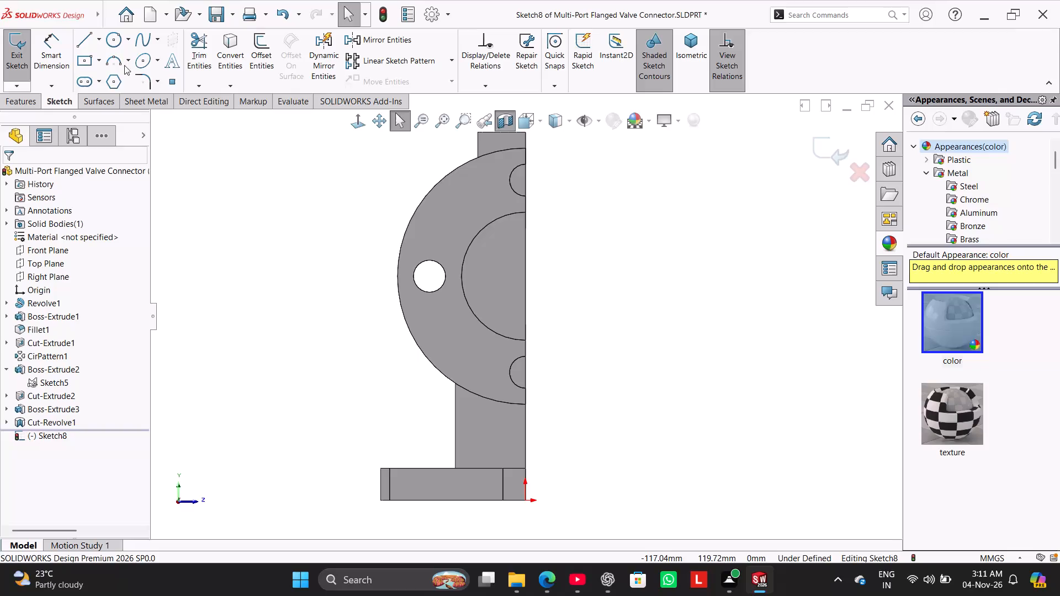
pyautogui.click(116, 35)
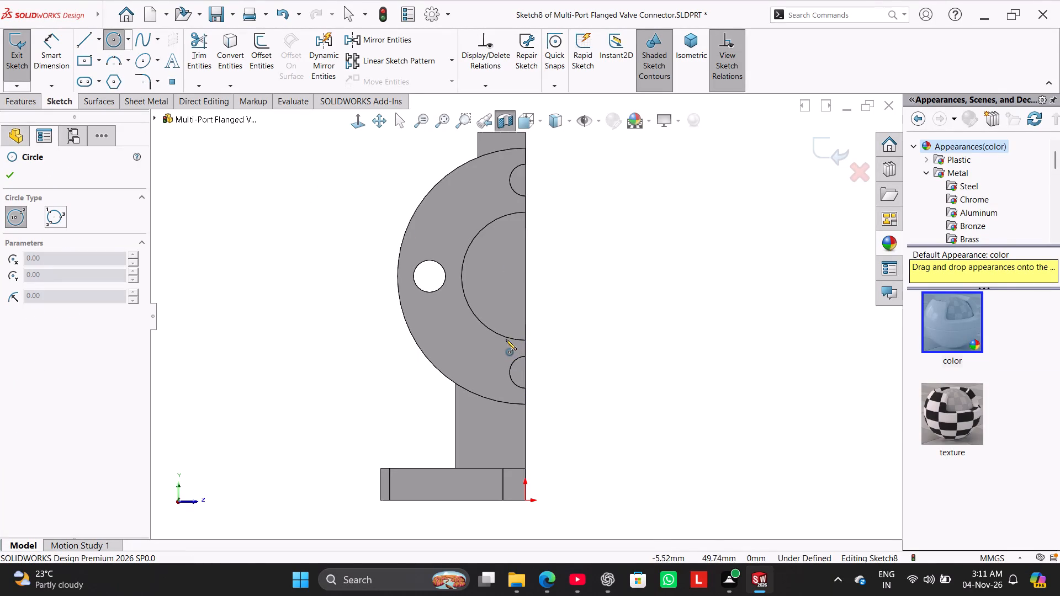
pyautogui.click(524, 276)
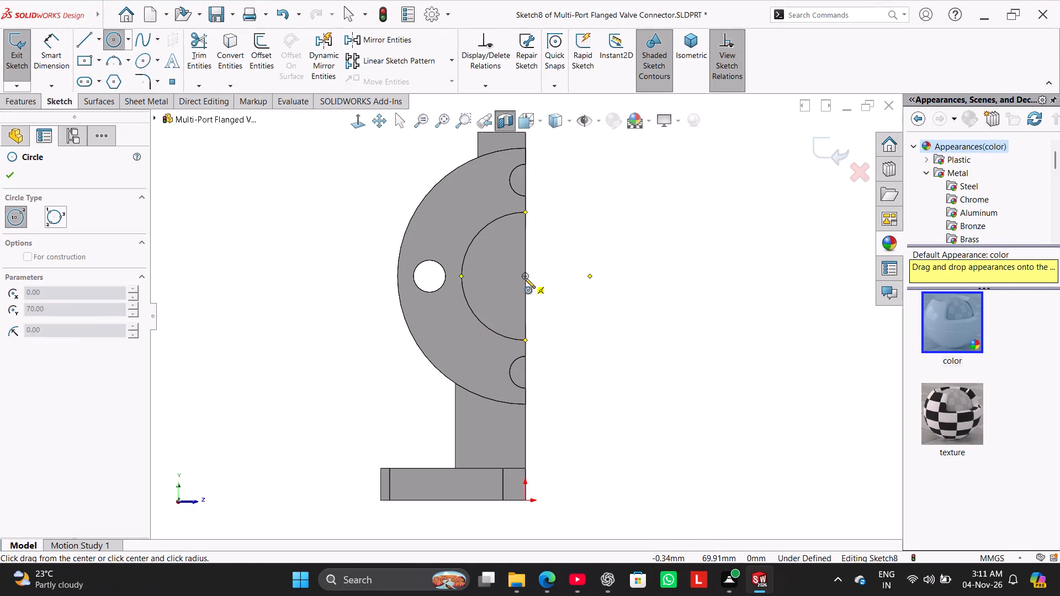
pyautogui.click(536, 309)
pyautogui.moveTo(56, 50); pyautogui.dragTo(59, 56)
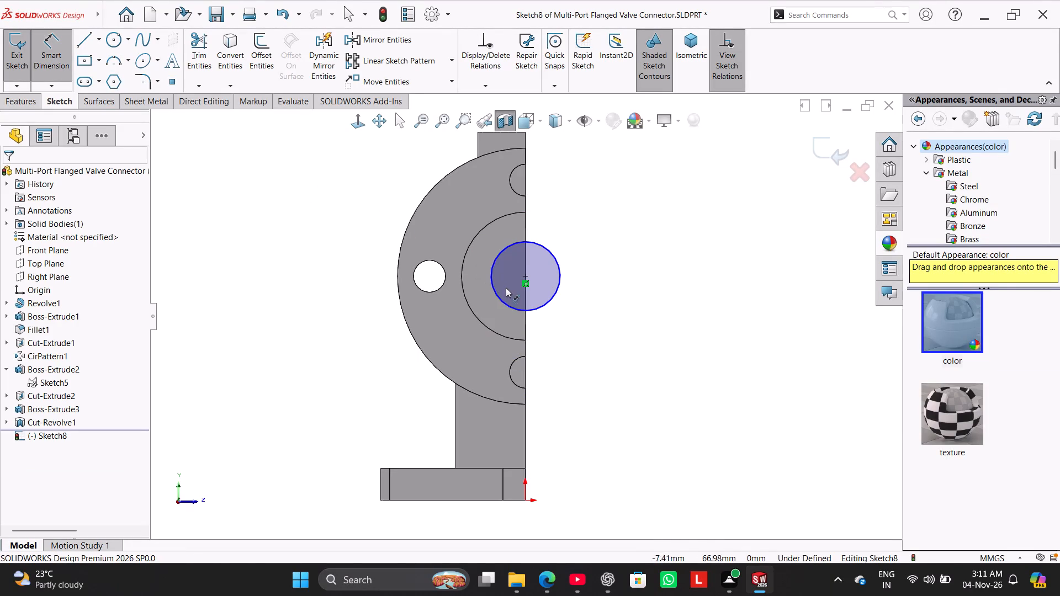
pyautogui.click(499, 299)
pyautogui.click(383, 358)
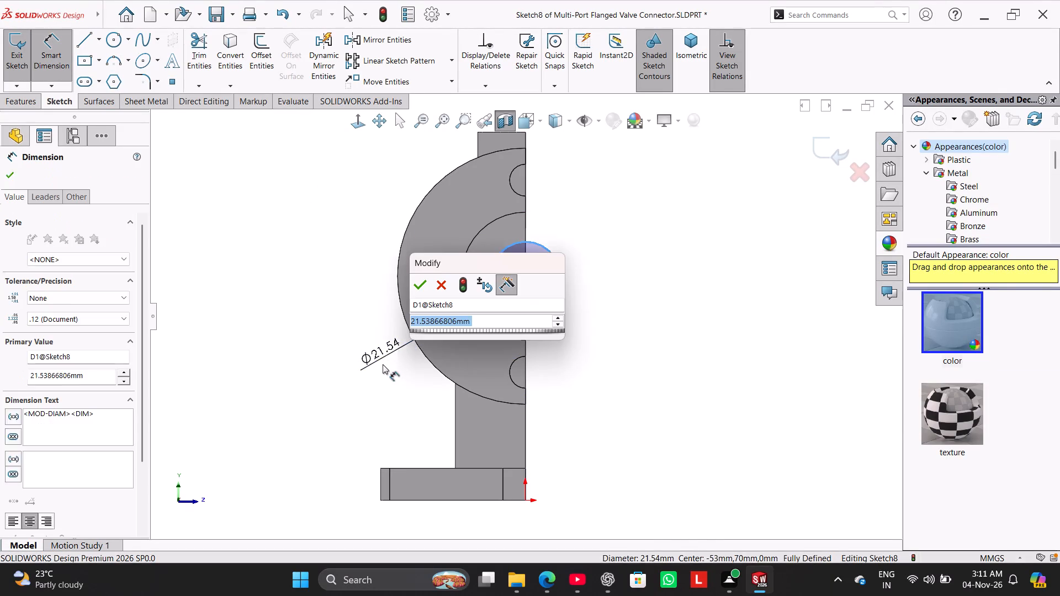
pyautogui.press('1')
pyautogui.press('5')
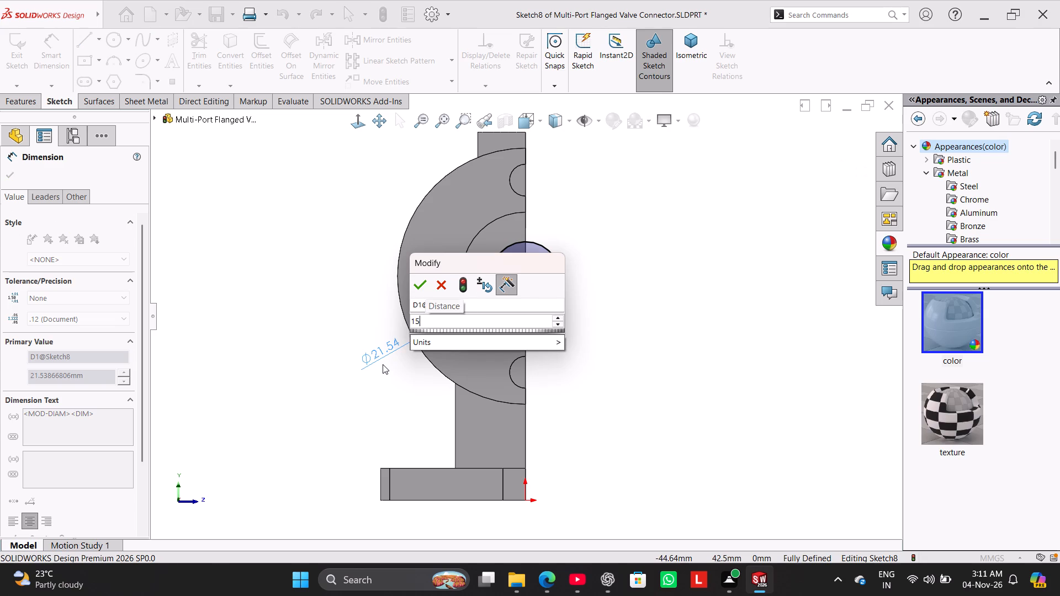
pyautogui.press('Return')
# Extrude-cut the 15 mm circle through the branch with the Up To Next end condition.
pyautogui.click(33, 97)
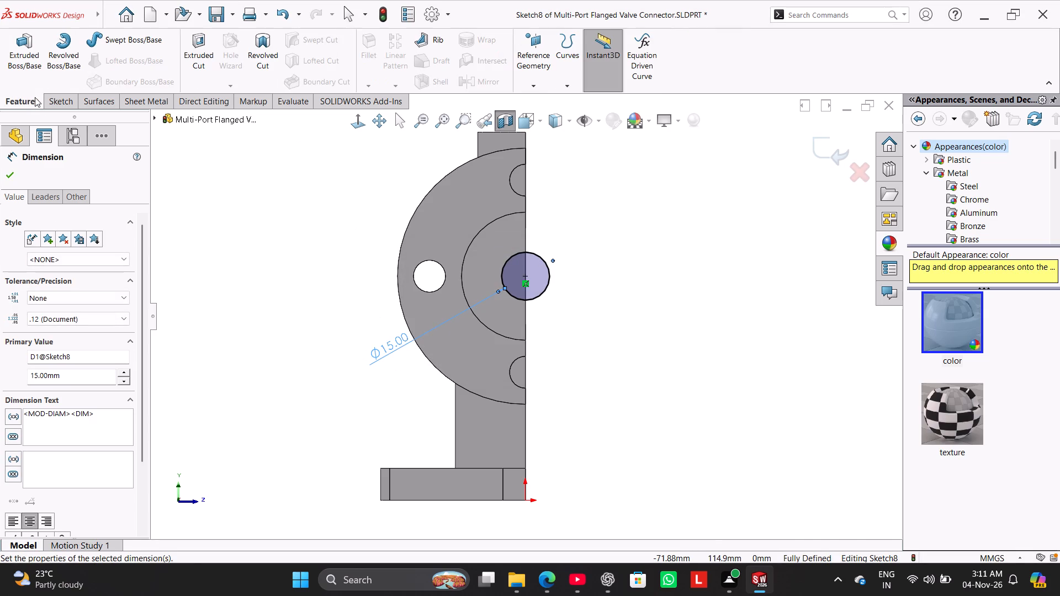
pyautogui.click(206, 42)
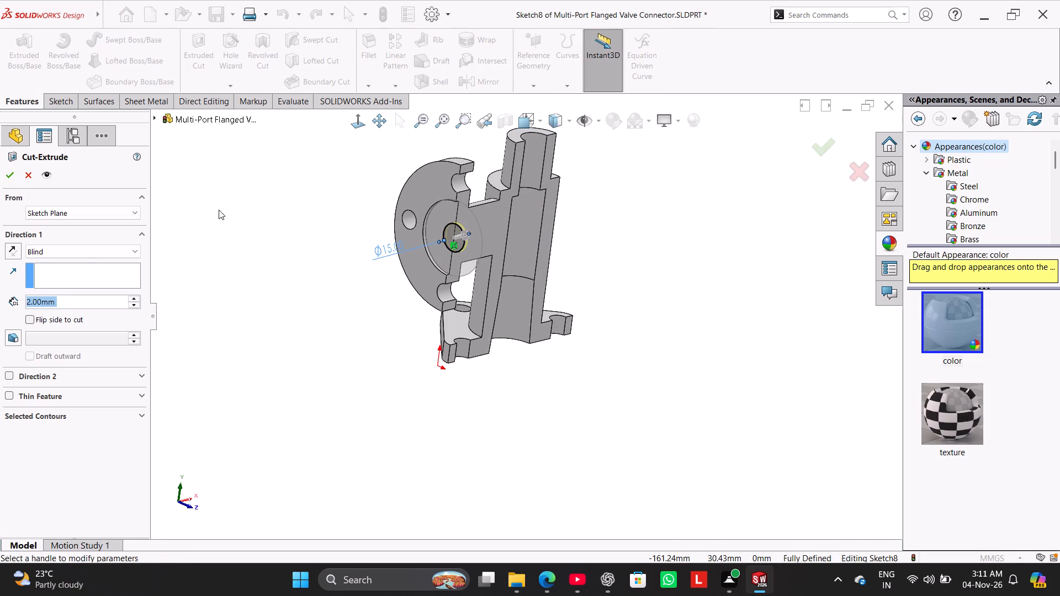
pyautogui.click(76, 248)
pyautogui.click(98, 288)
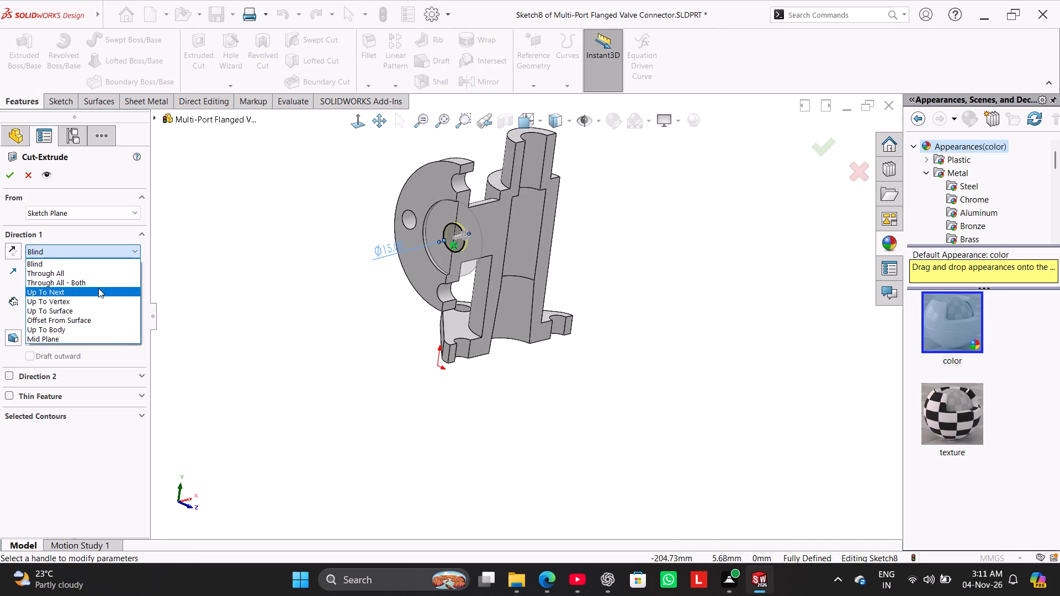
pyautogui.click(3, 172)
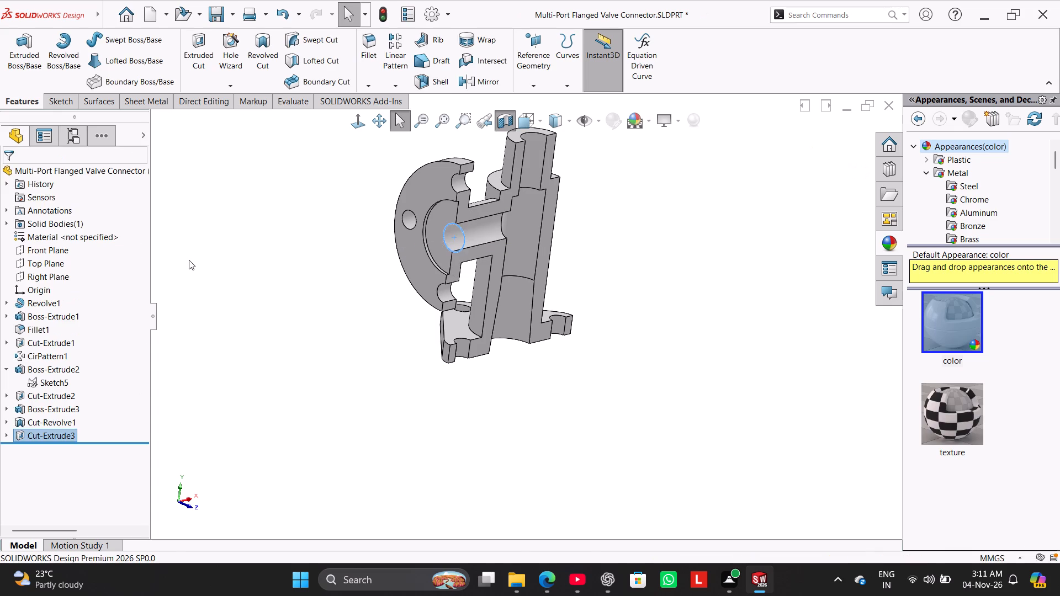
pyautogui.click(227, 266)
# Examine the branch bore's junction with the column bore in the Front Plane section, then turn the section view off.
pyautogui.click(351, 122)
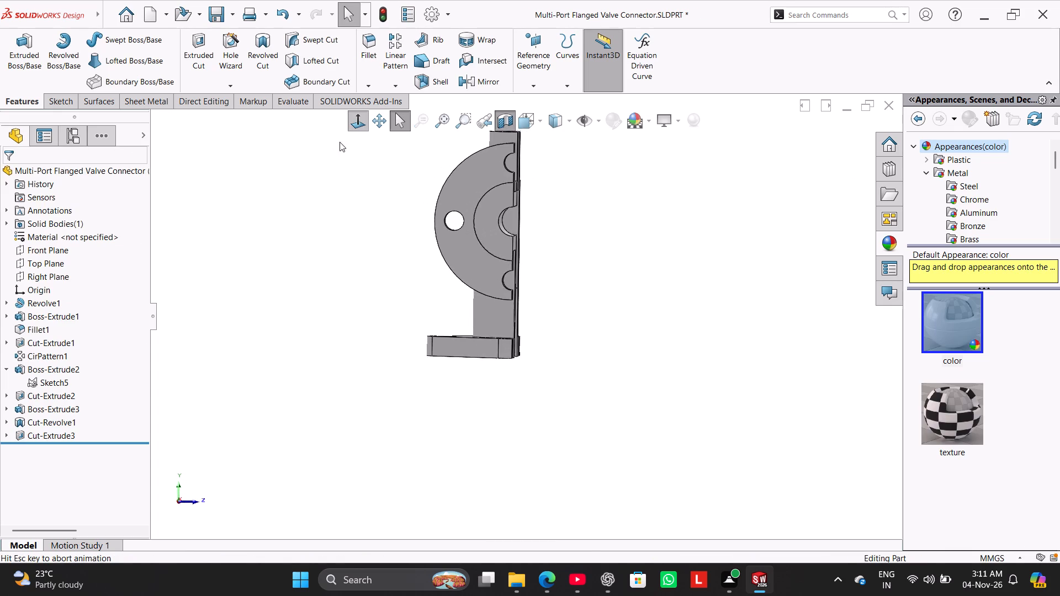
pyautogui.click(352, 123)
pyautogui.moveTo(396, 237); pyautogui.dragTo(403, 237, button='middle')
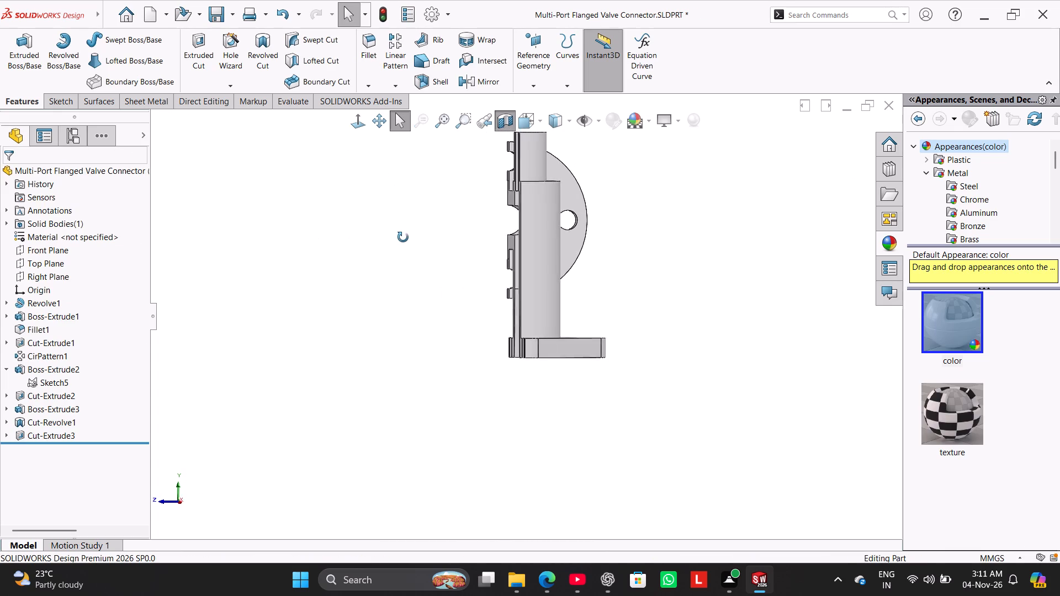
pyautogui.moveTo(403, 237); pyautogui.dragTo(489, 258, button='middle')
pyautogui.scroll(-3, 561, 222)
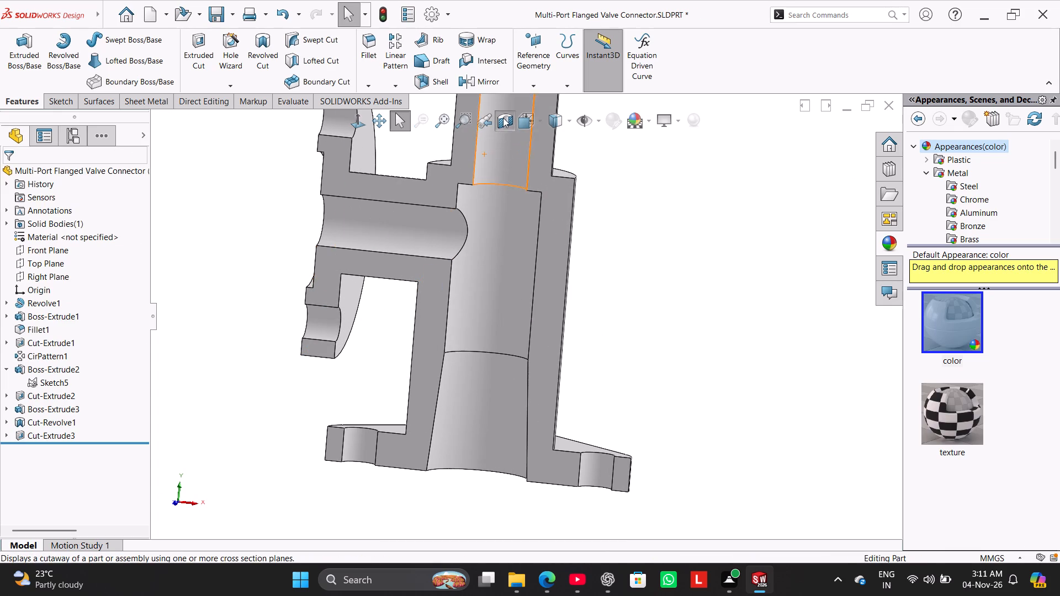
pyautogui.click(503, 116)
pyautogui.click(506, 119)
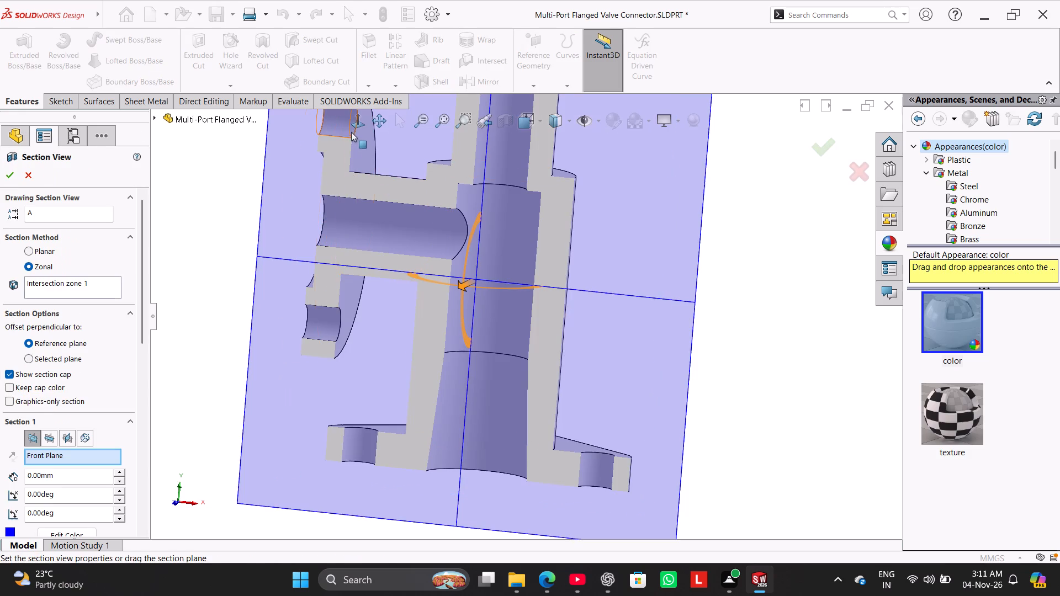
pyautogui.click(354, 124)
pyautogui.click(275, 225)
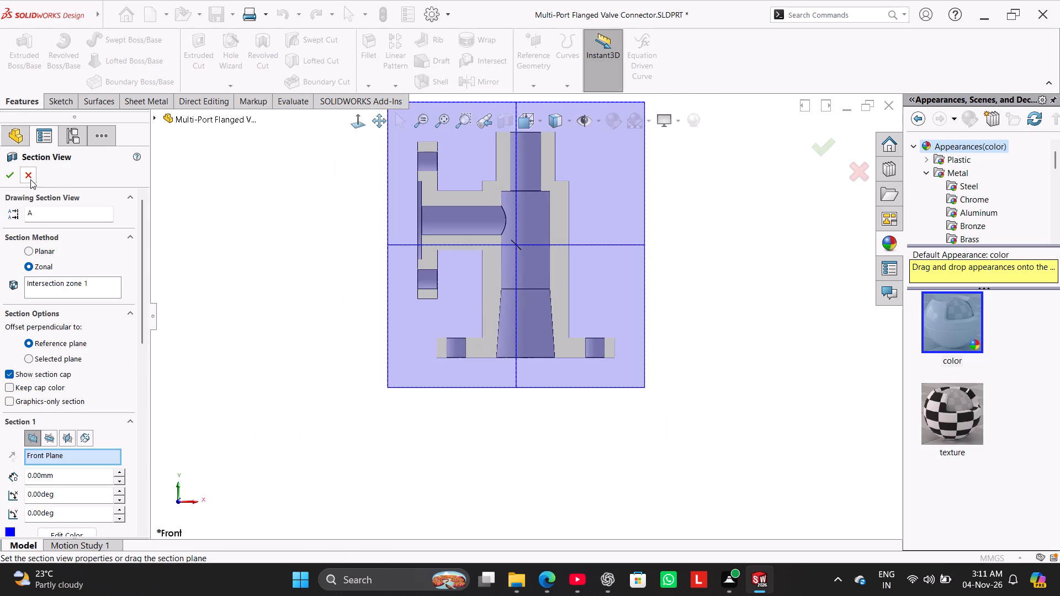
pyautogui.click(17, 172)
pyautogui.click(253, 238)
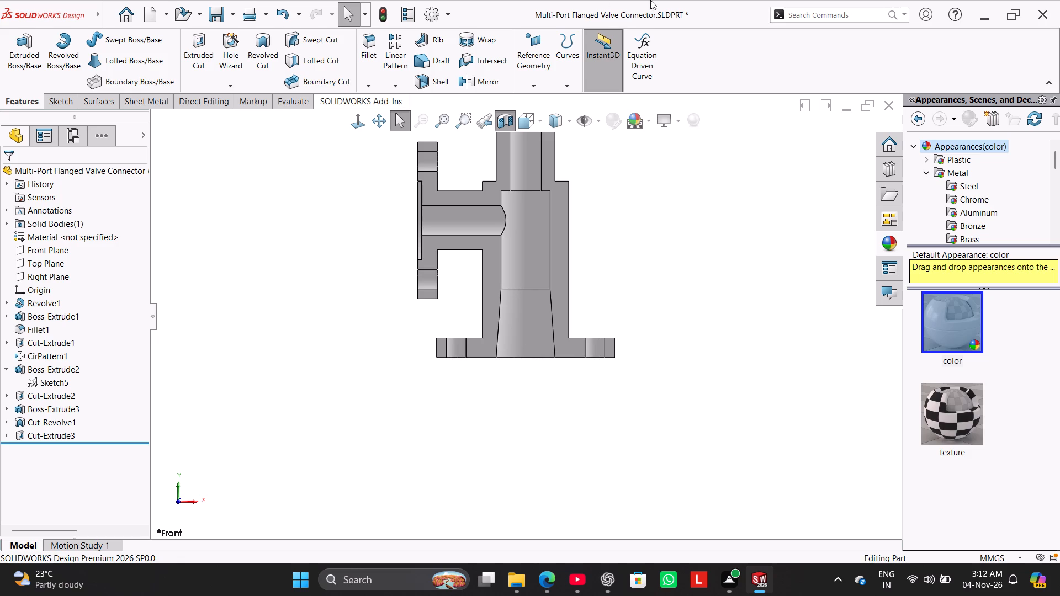
pyautogui.click(510, 120)
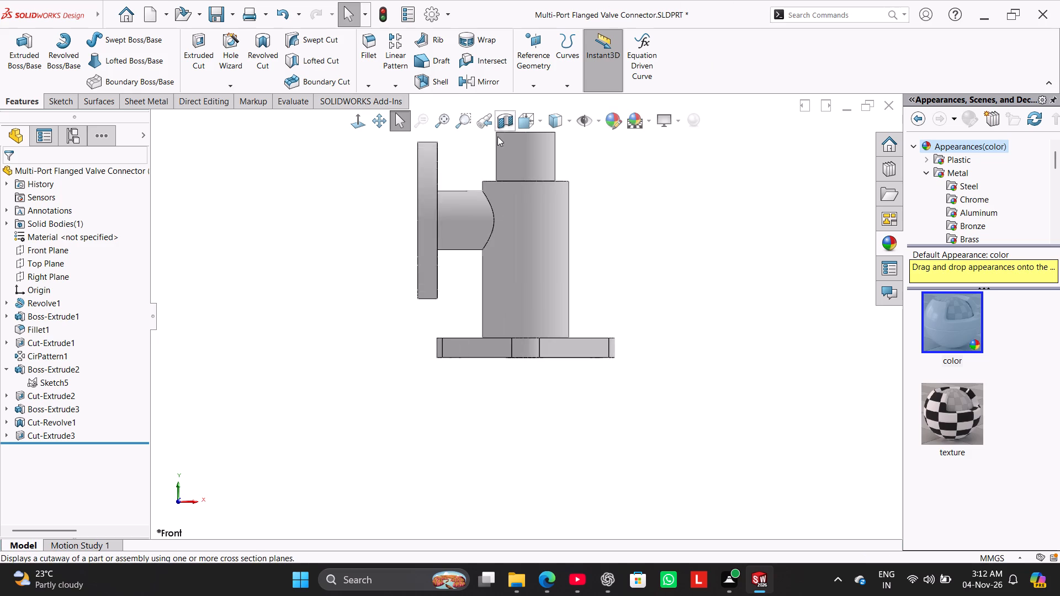
# Start a sketch on the Right Plane and draw a circle of about 9.7 mm radius over the column.
pyautogui.moveTo(269, 270); pyautogui.dragTo(332, 194, button='right')
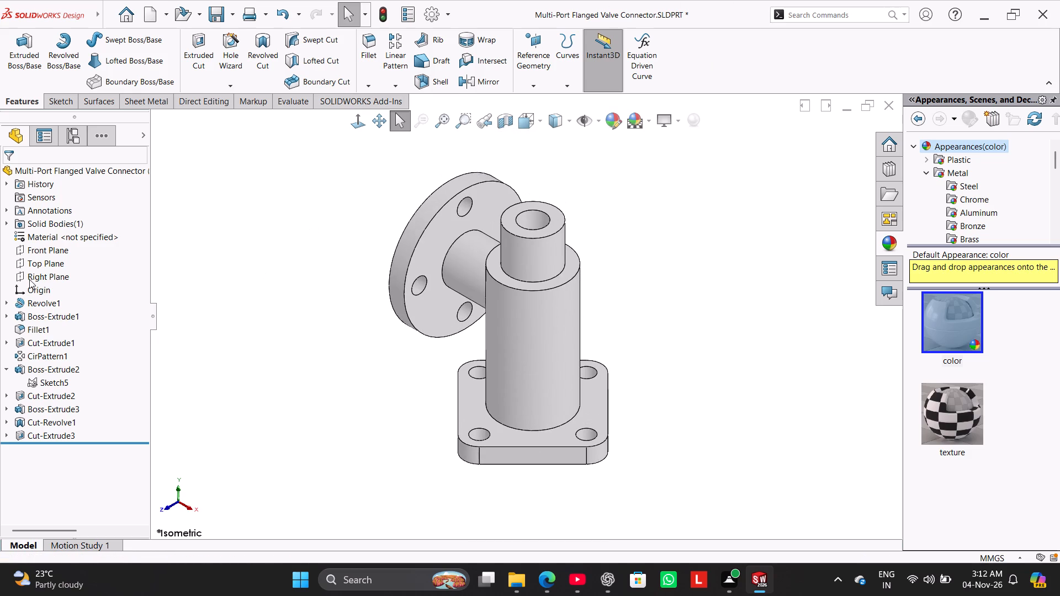
pyautogui.click(29, 279)
pyautogui.click(46, 265)
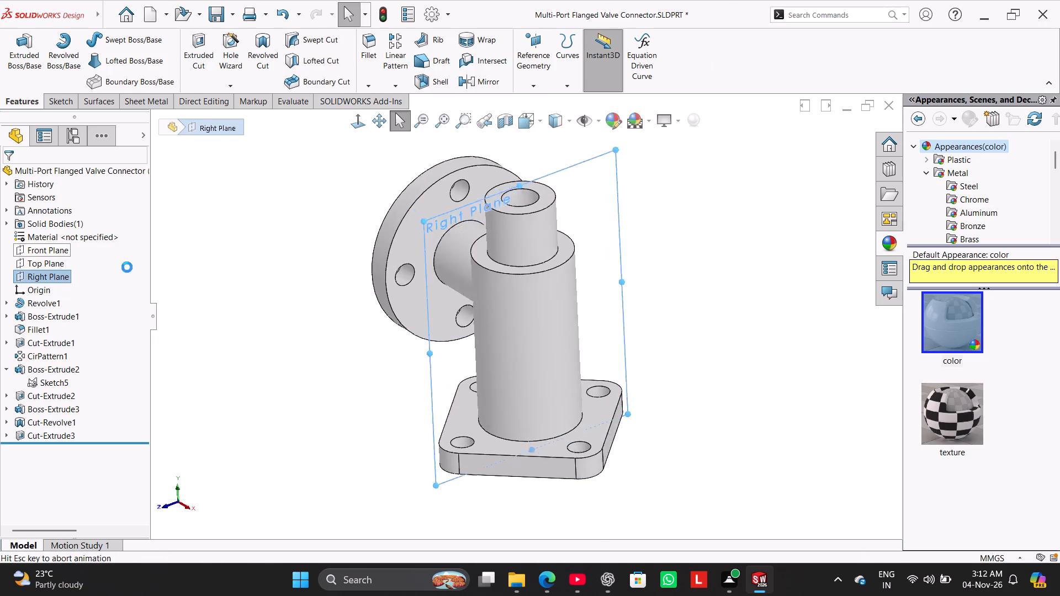
pyautogui.click(210, 254)
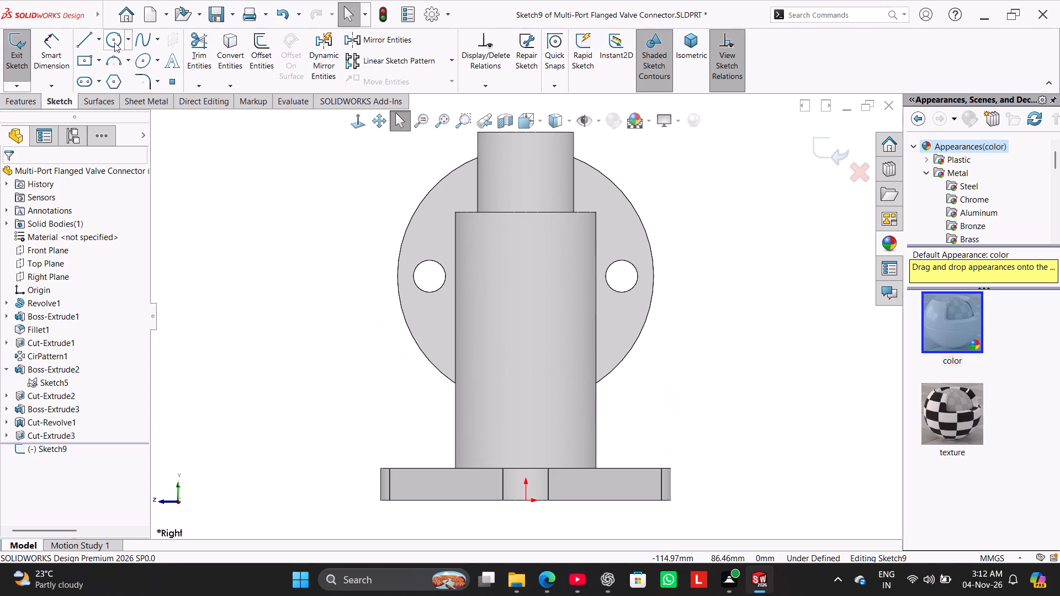
pyautogui.click(114, 42)
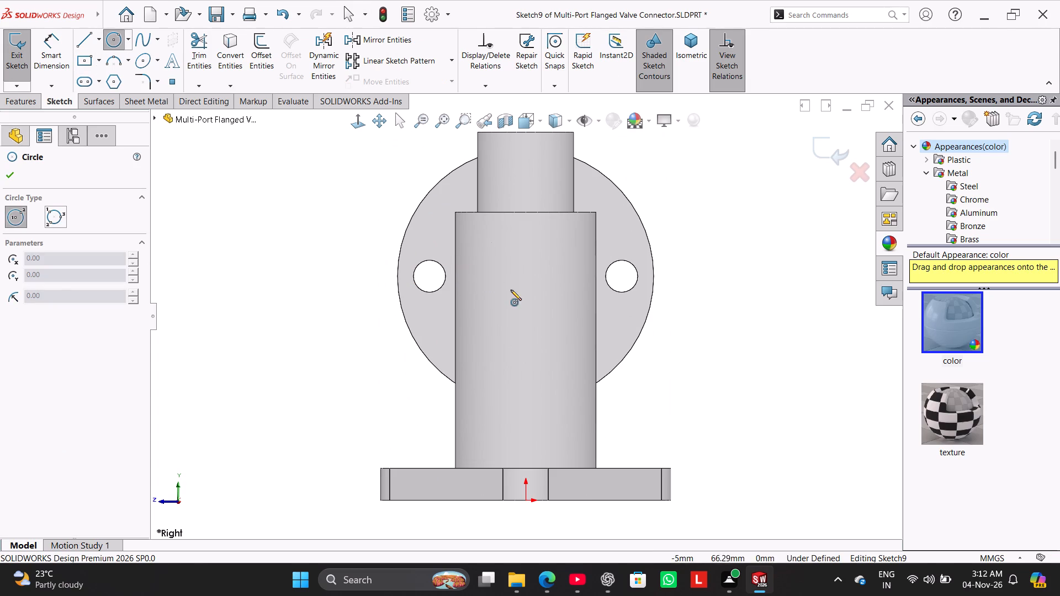
pyautogui.click(516, 294)
pyautogui.click(520, 325)
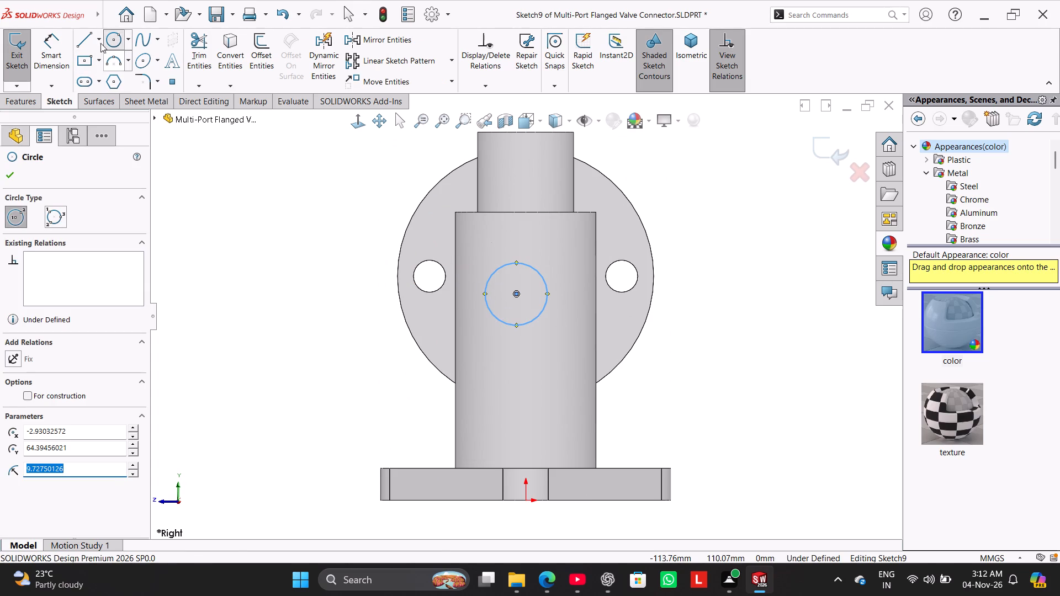
# Draw a centerline from the circle's centre to the origin and make it vertical.
pyautogui.click(100, 42)
pyautogui.click(112, 67)
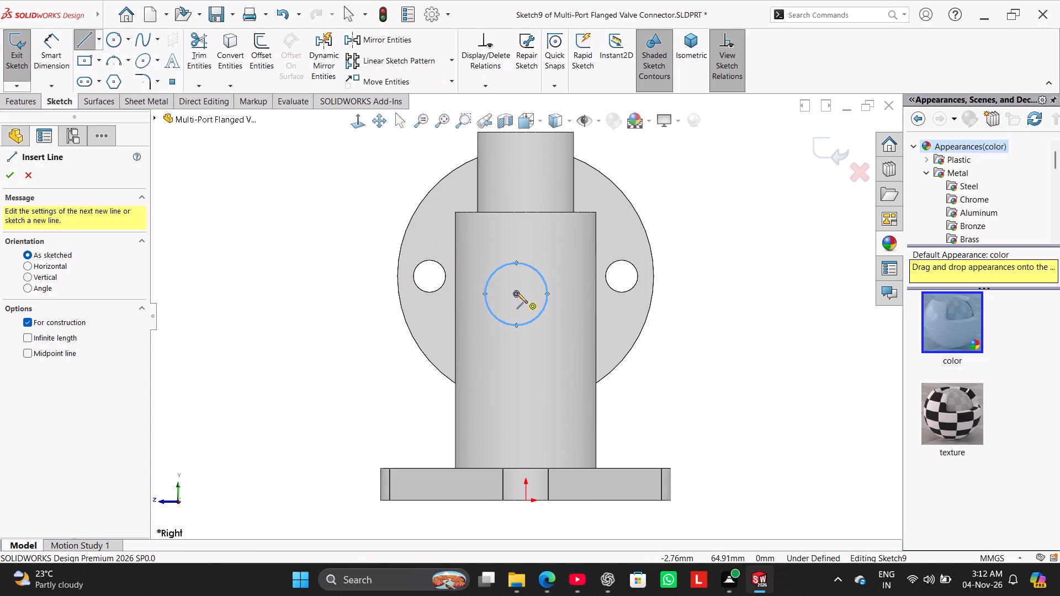
pyautogui.click(517, 295)
pyautogui.click(528, 501)
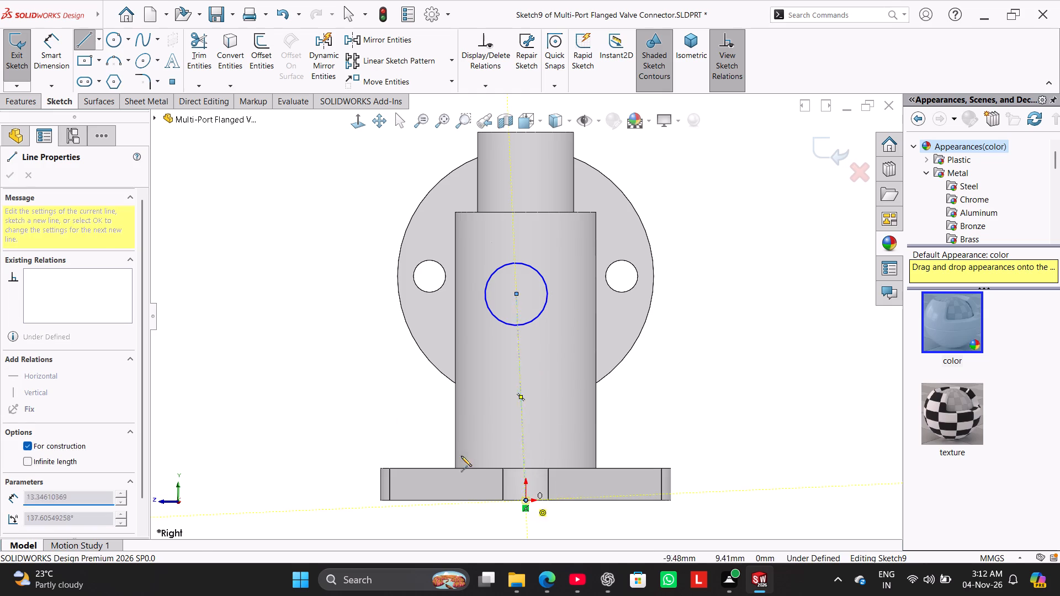
pyautogui.rightClick(341, 396)
pyautogui.click(366, 406)
pyautogui.click(520, 356)
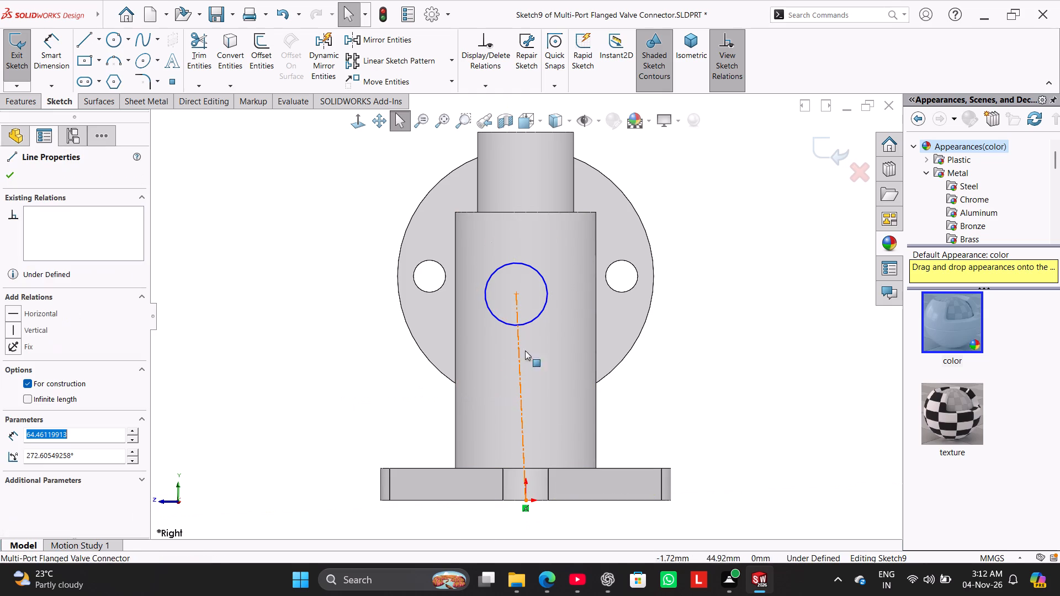
pyautogui.moveTo(575, 305); pyautogui.dragTo(570, 305)
# Dimension the vertical centerline to 50 mm, setting the circle's height above the origin.
pyautogui.click(57, 54)
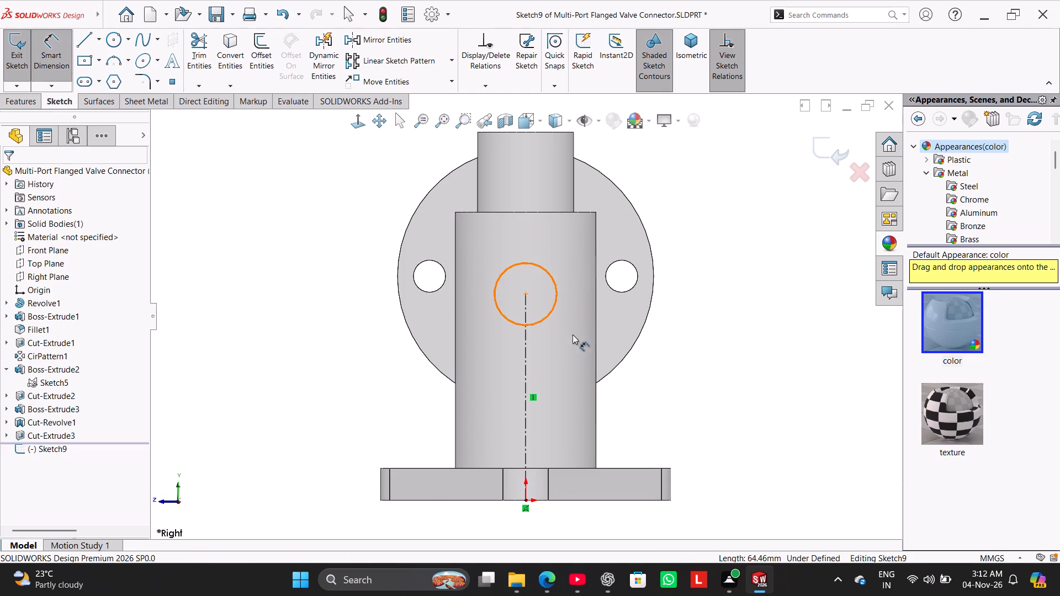
pyautogui.click(527, 338)
pyautogui.click(693, 389)
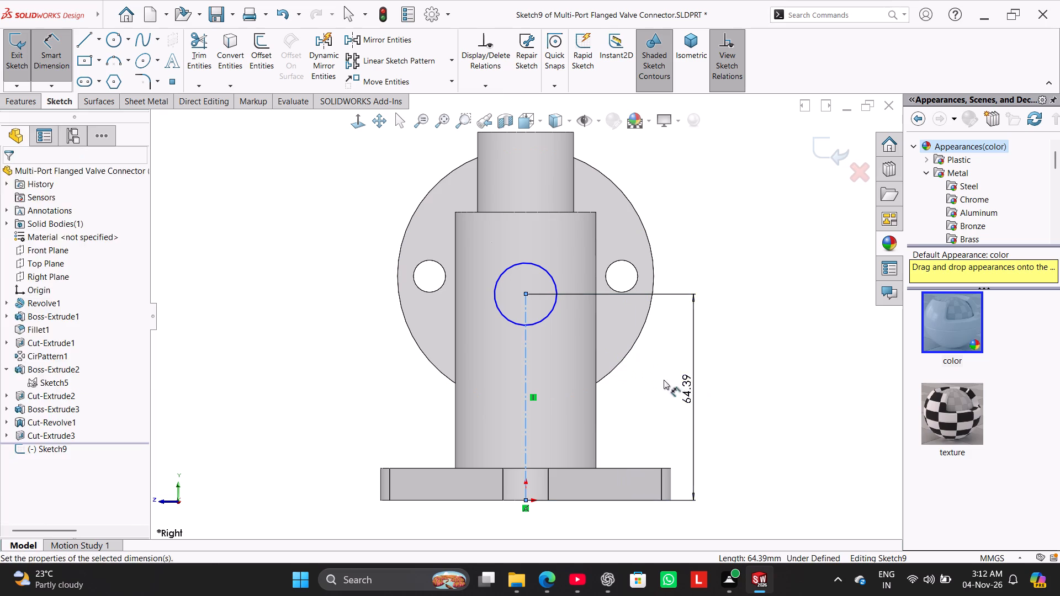
pyautogui.press('5')
pyautogui.press('0')
pyautogui.press('Return')
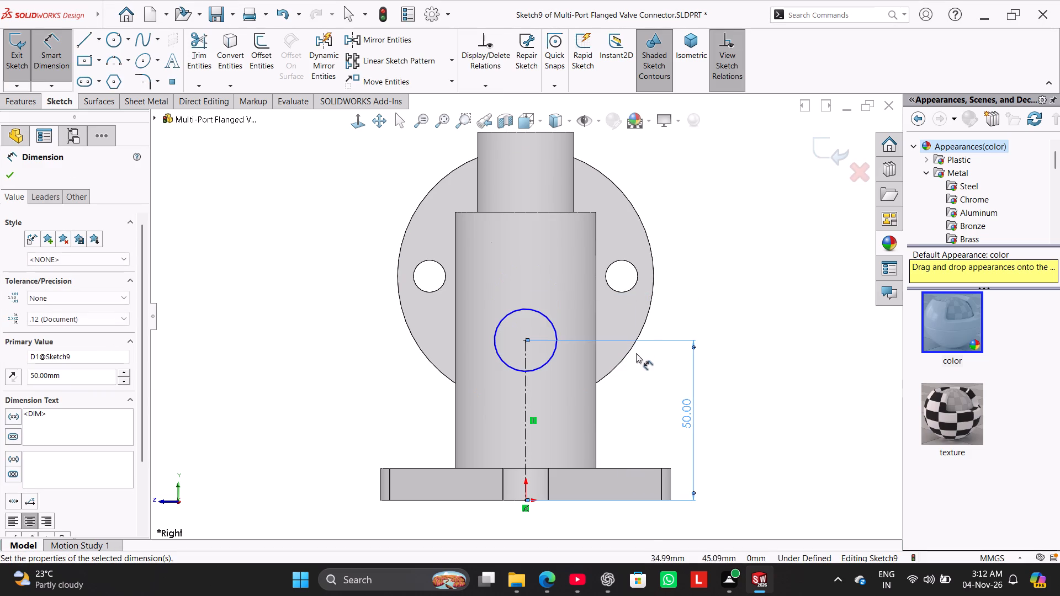
pyautogui.click(720, 244)
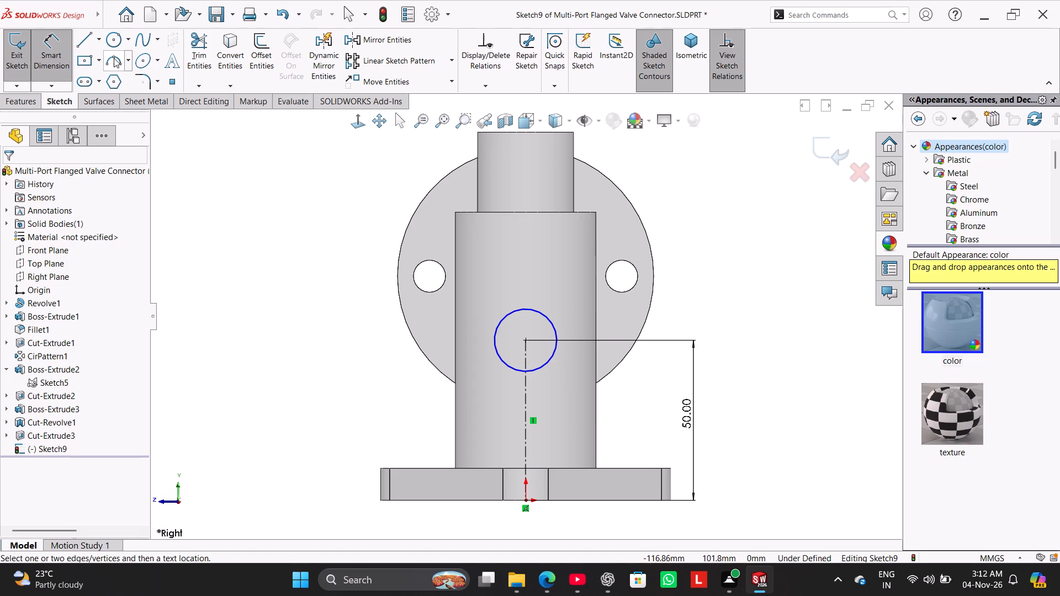
# Begin dimensioning the circle's diameter in the Right Plane sketch.
pyautogui.click(112, 40)
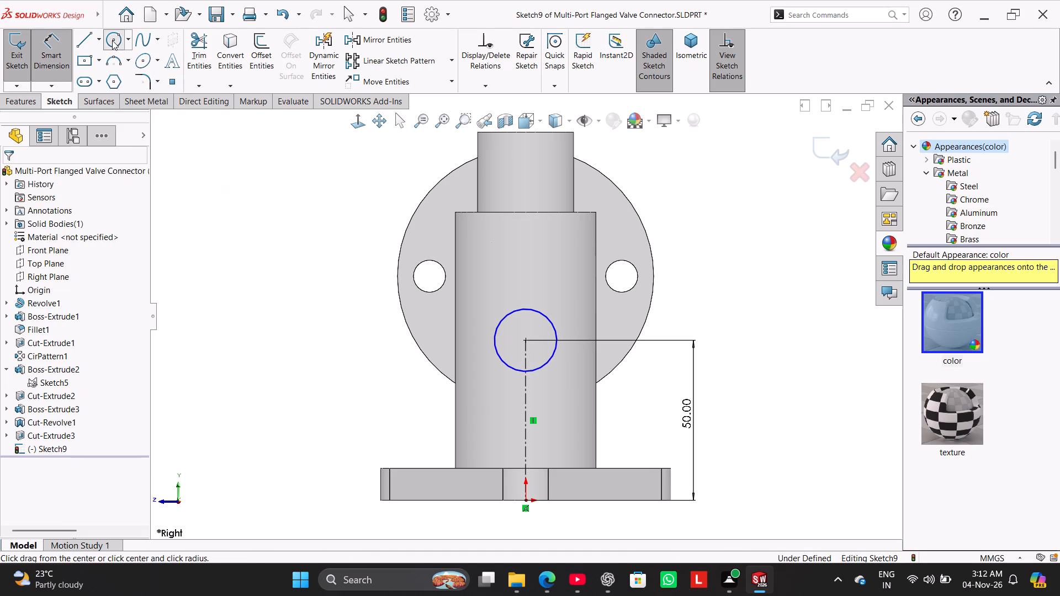
pyautogui.click(3, 179)
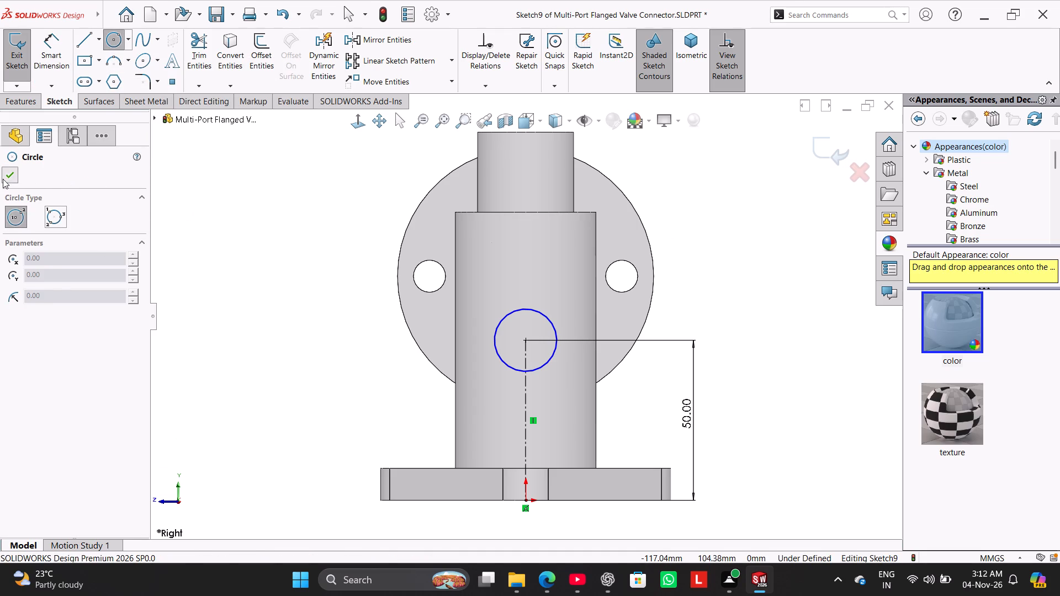
pyautogui.click(52, 63)
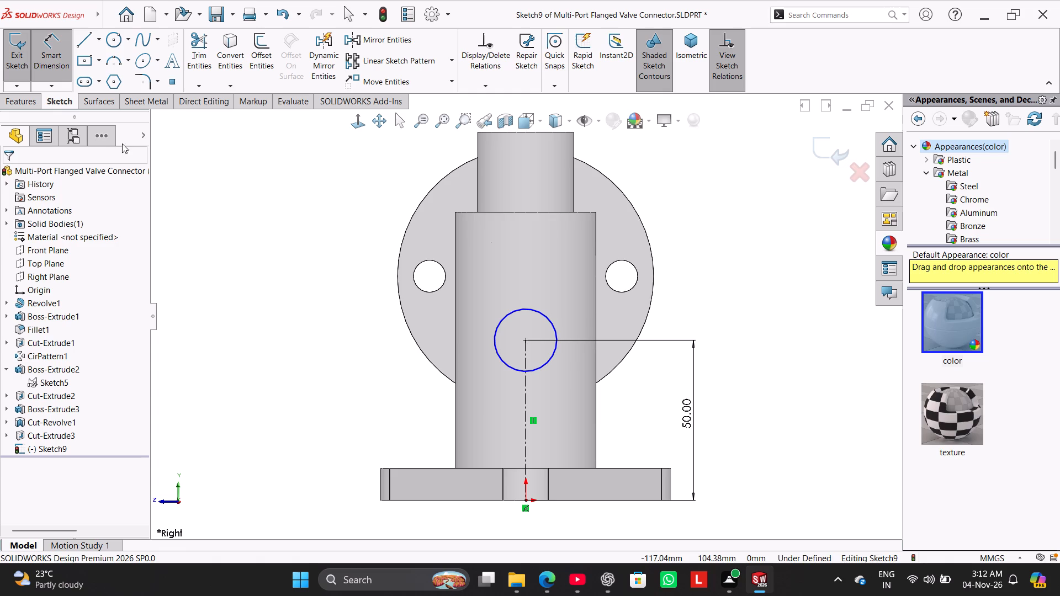
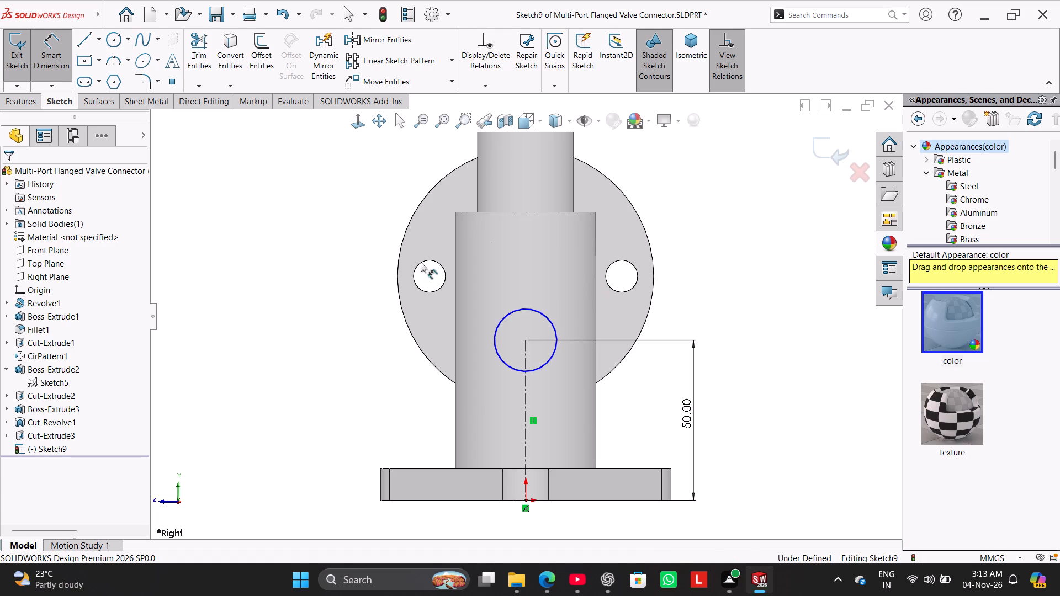
# Dimension the circle's diameter in the Right Plane sketch to 25 mm.
pyautogui.moveTo(498, 329); pyautogui.dragTo(491, 326)
pyautogui.click(335, 232)
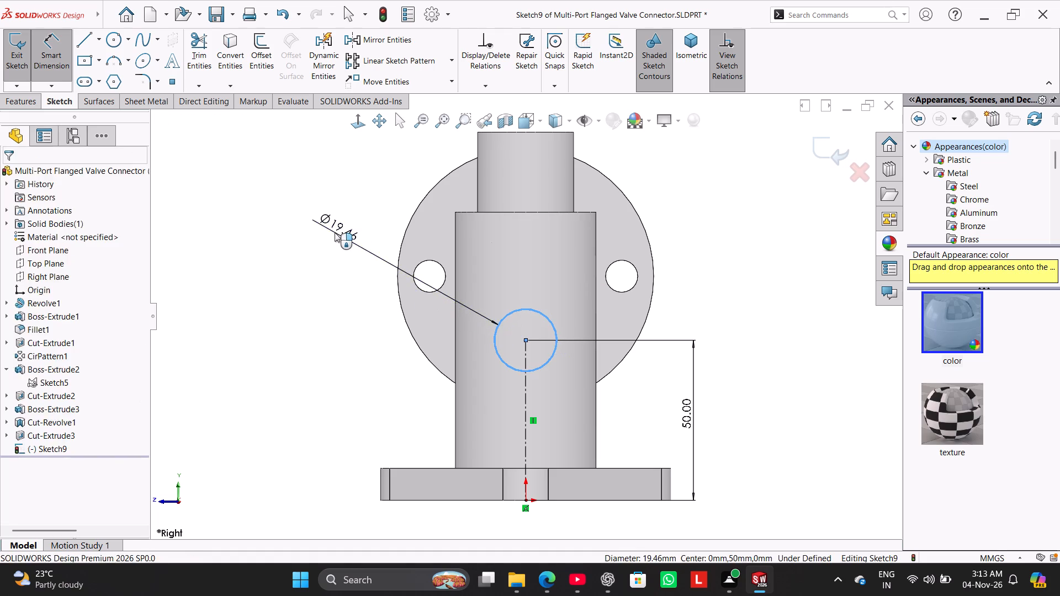
pyautogui.write('25')
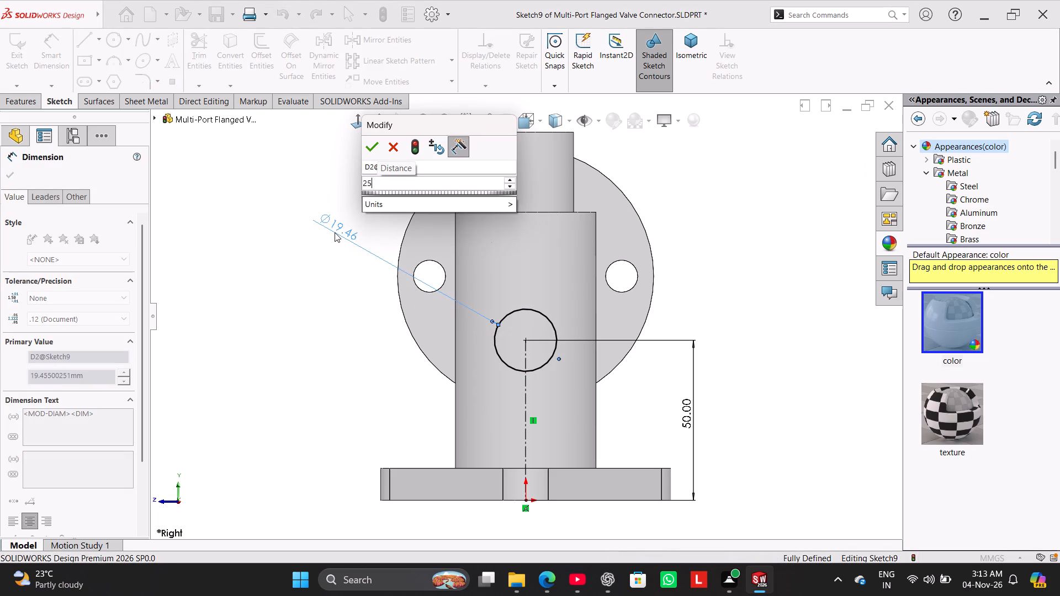
pyautogui.press('Return')
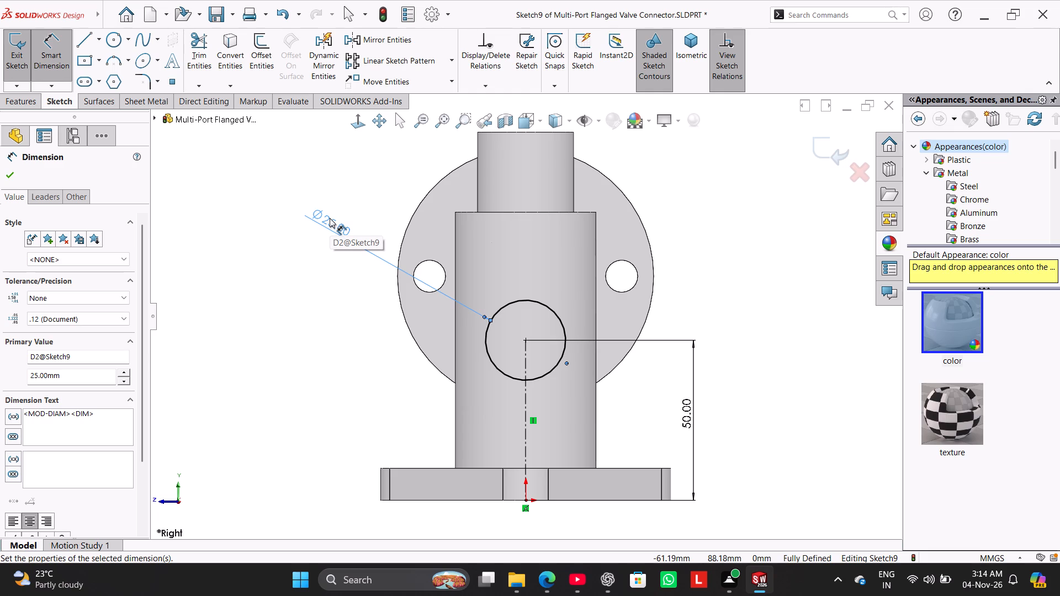
pyautogui.click(328, 259)
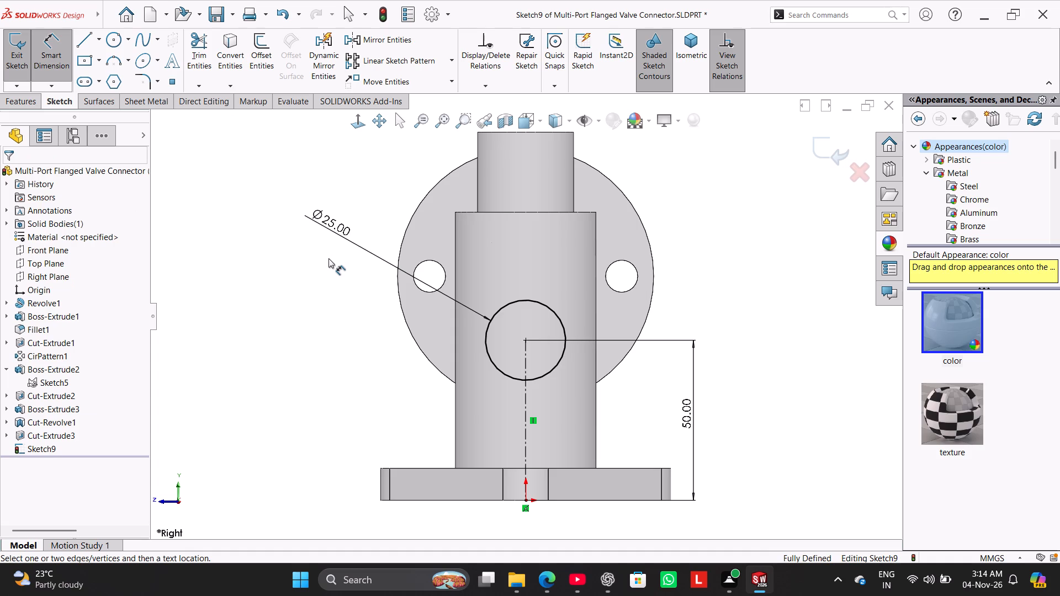
# Change the circle's diameter dimension to 30 mm and leave the dimension tool.
pyautogui.doubleClick(343, 226)
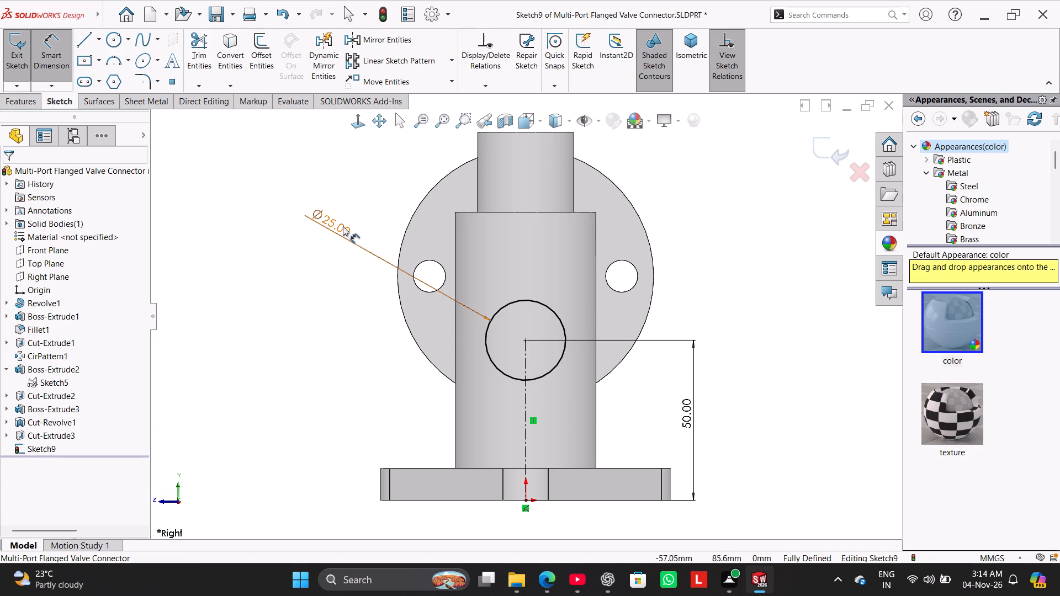
pyautogui.write('30')
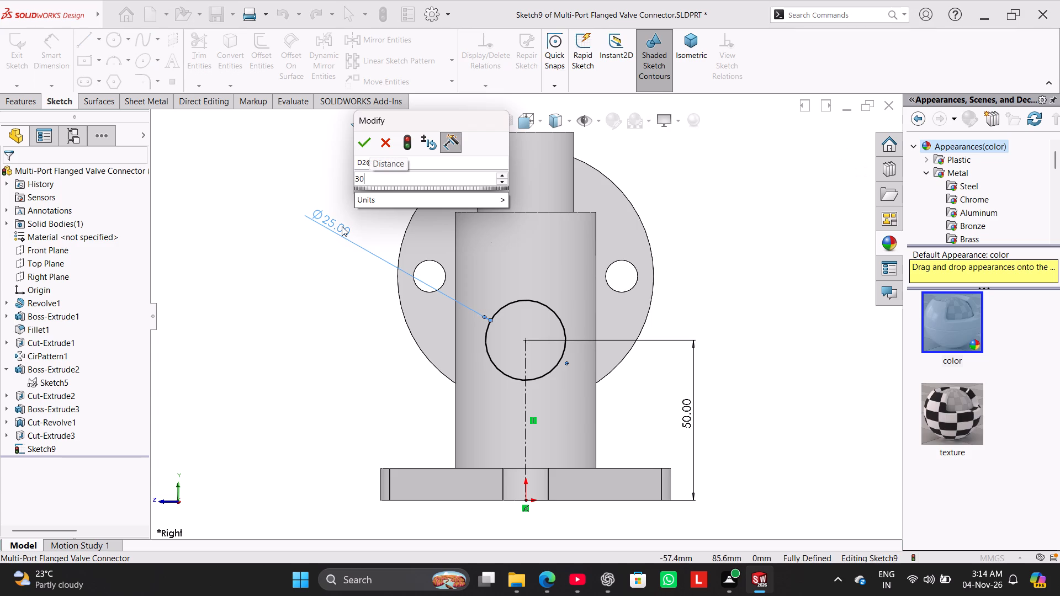
pyautogui.press('Return')
pyautogui.rightClick(273, 288)
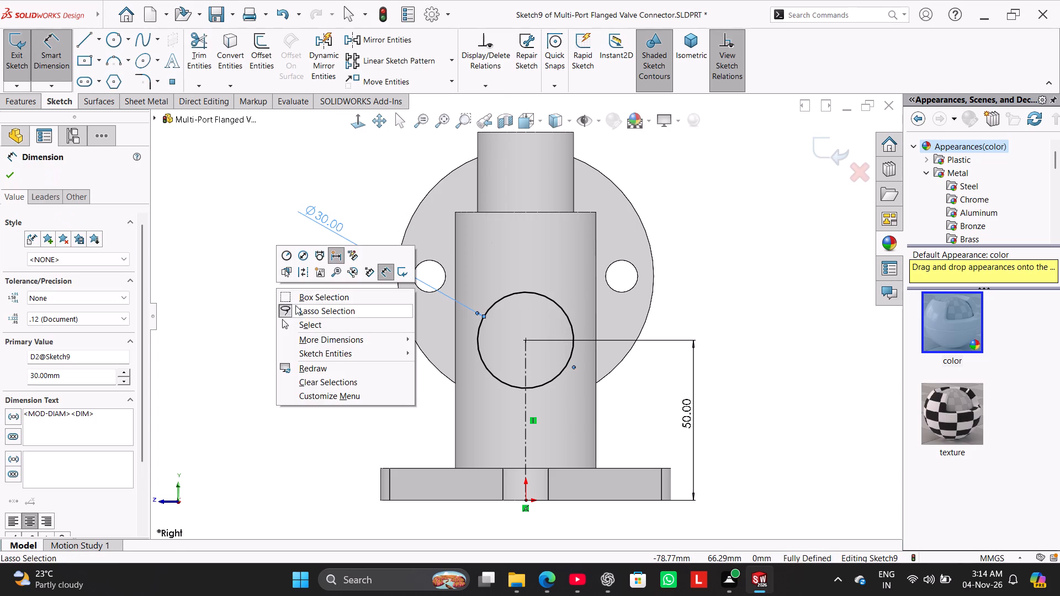
pyautogui.click(309, 320)
pyautogui.click(294, 285)
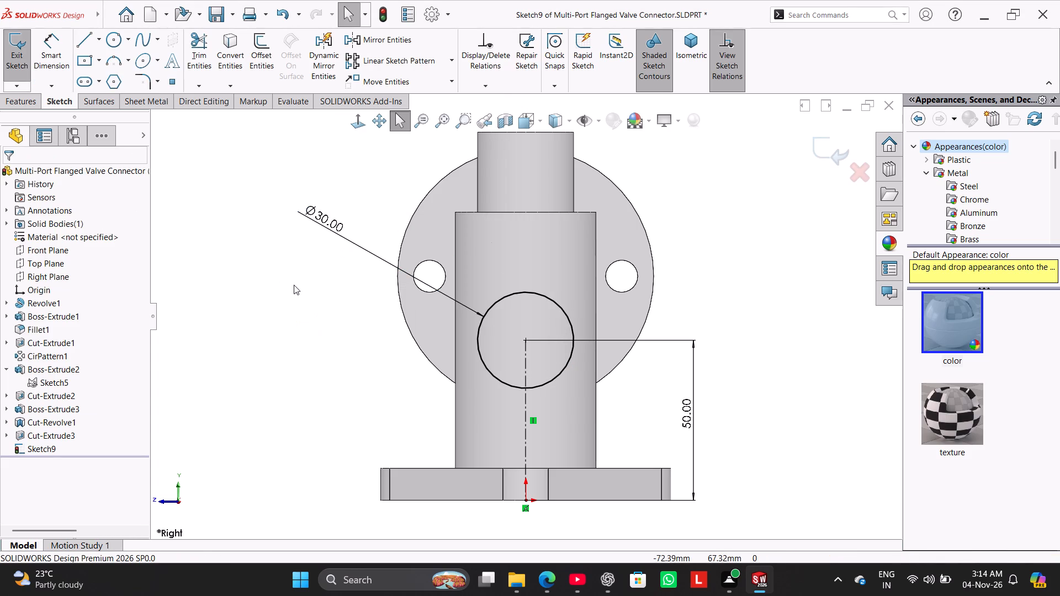
# Start a boss extrusion of the circle, offset 55 mm from the sketch plane on the side opposite the round flange.
pyautogui.moveTo(298, 286); pyautogui.dragTo(361, 342, button='middle')
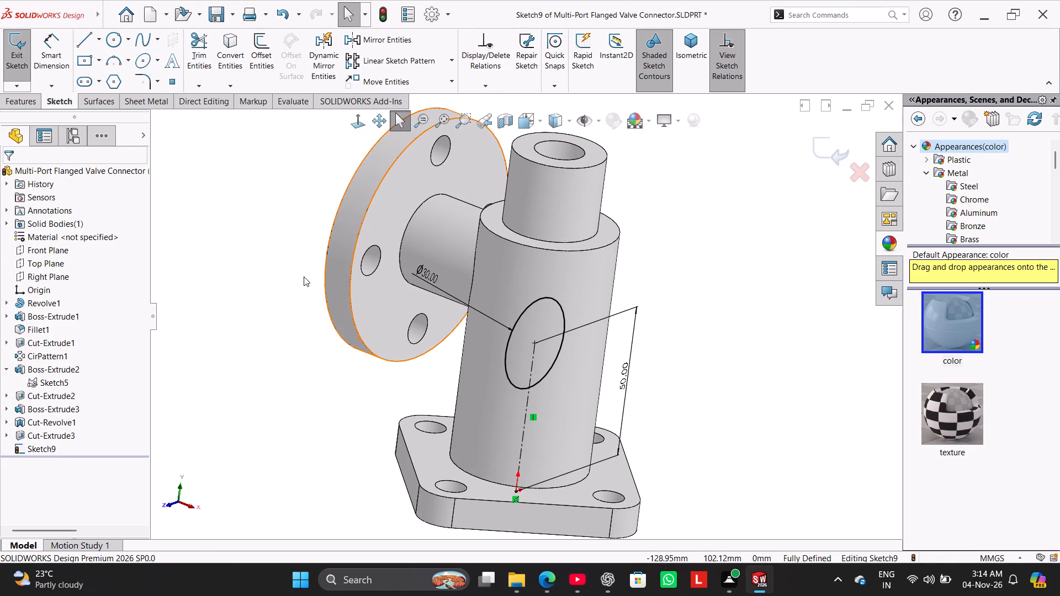
pyautogui.click(7, 107)
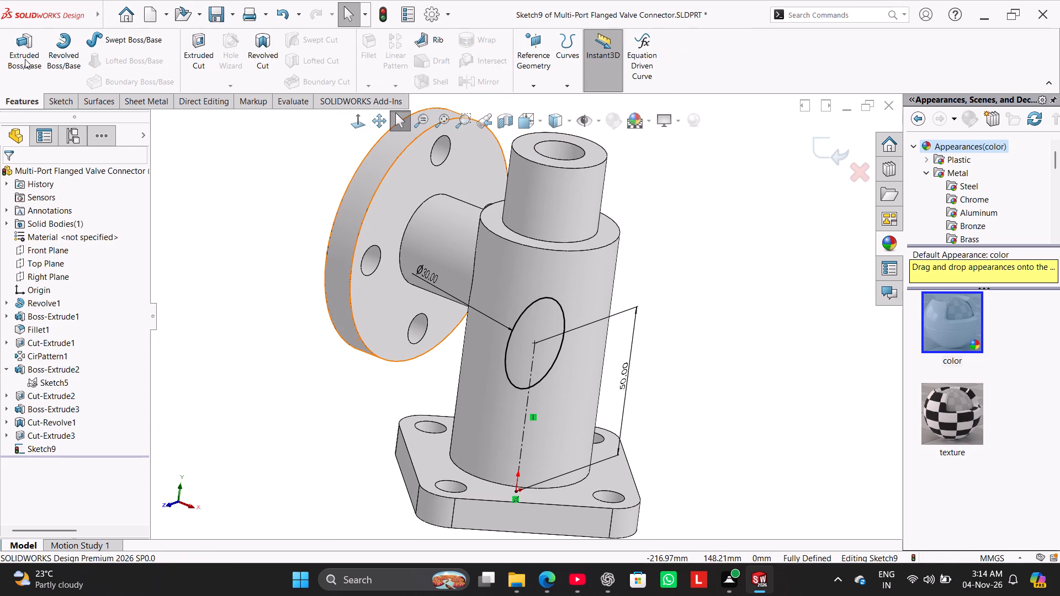
pyautogui.click(25, 59)
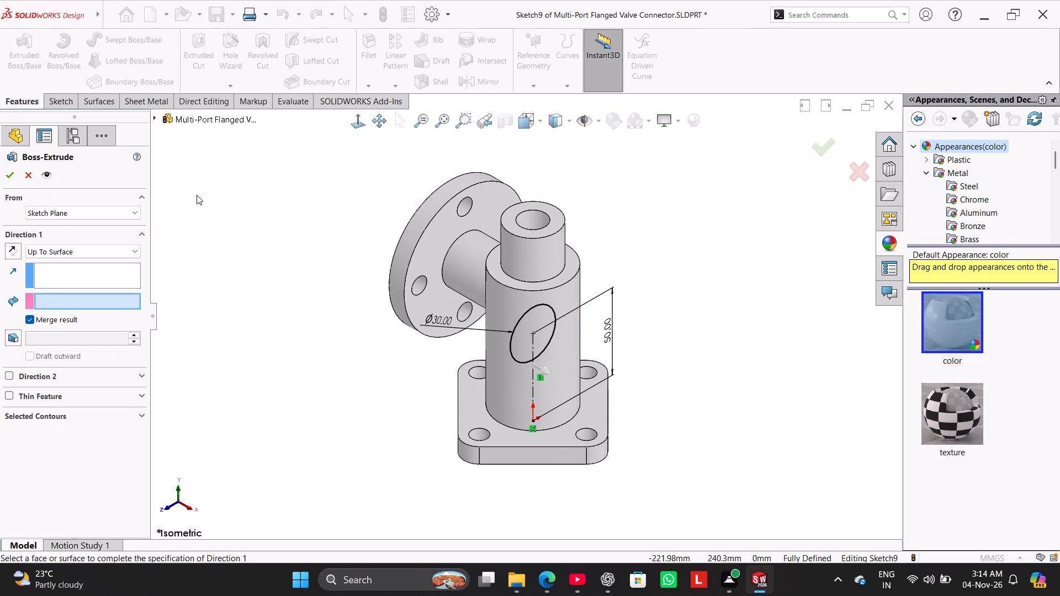
pyautogui.click(91, 212)
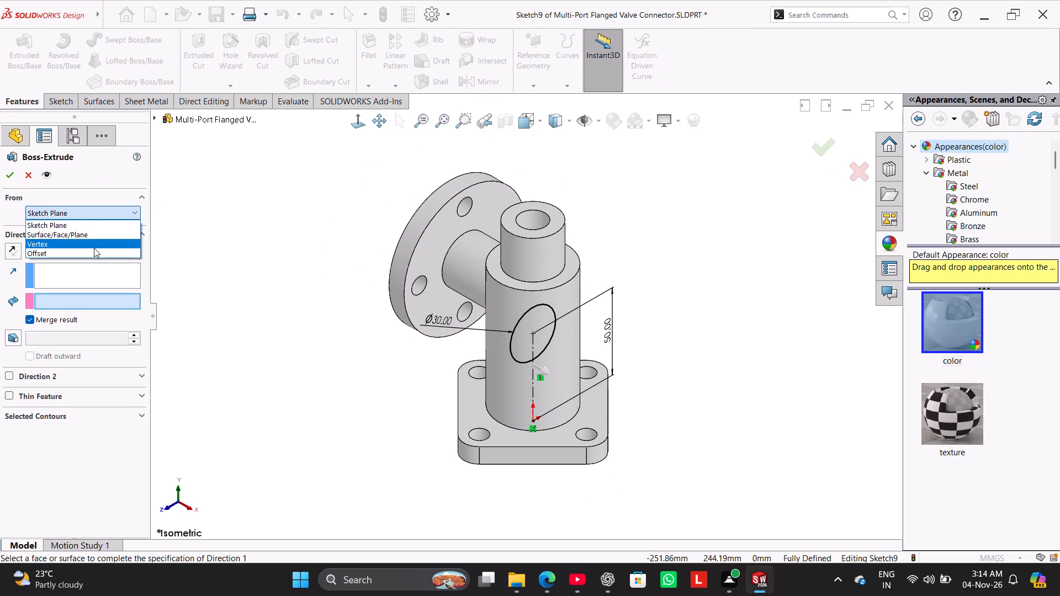
pyautogui.click(94, 248)
pyautogui.click(91, 216)
pyautogui.click(93, 257)
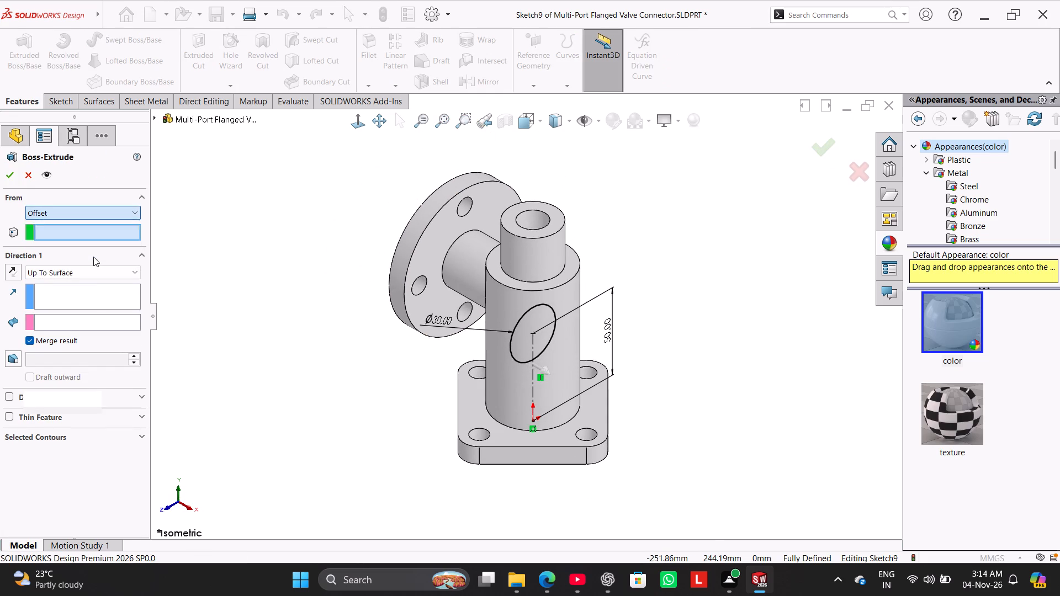
pyautogui.doubleClick(88, 236)
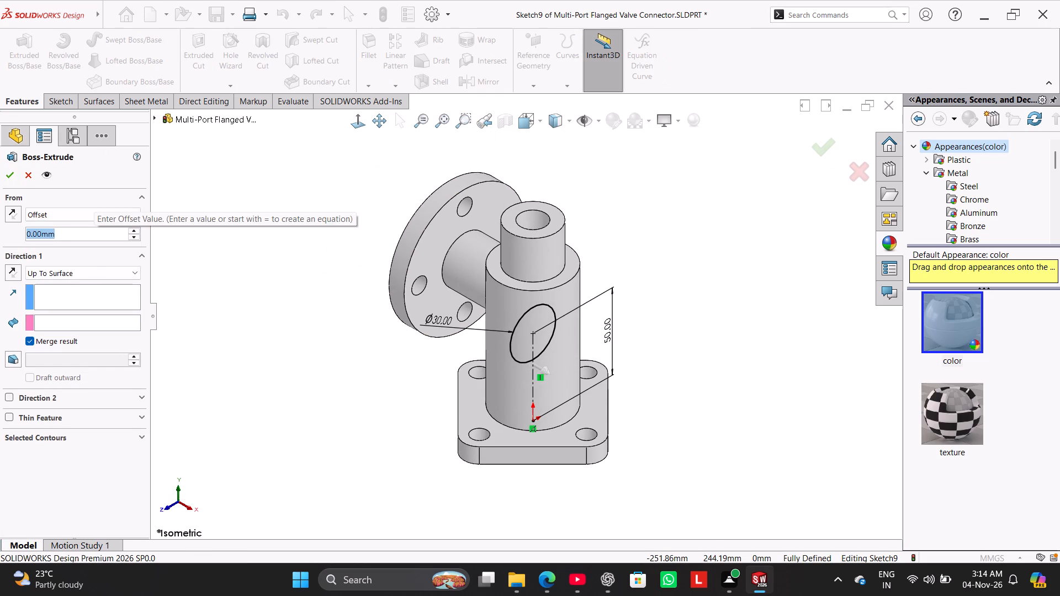
pyautogui.press('c')
pyautogui.write('cc')
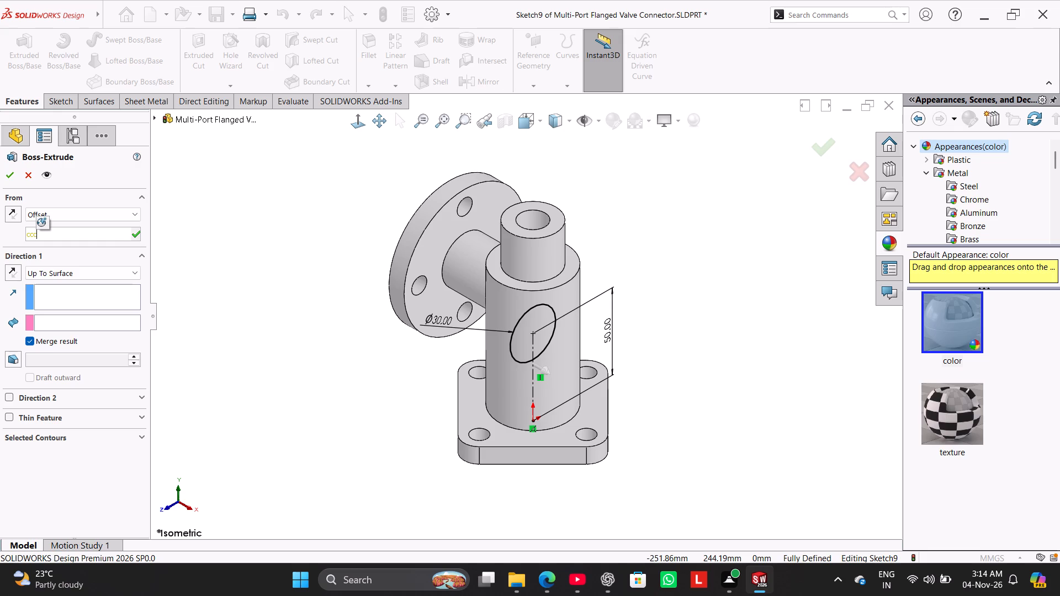
pyautogui.doubleClick(62, 235)
pyautogui.write('55')
pyautogui.press('Return')
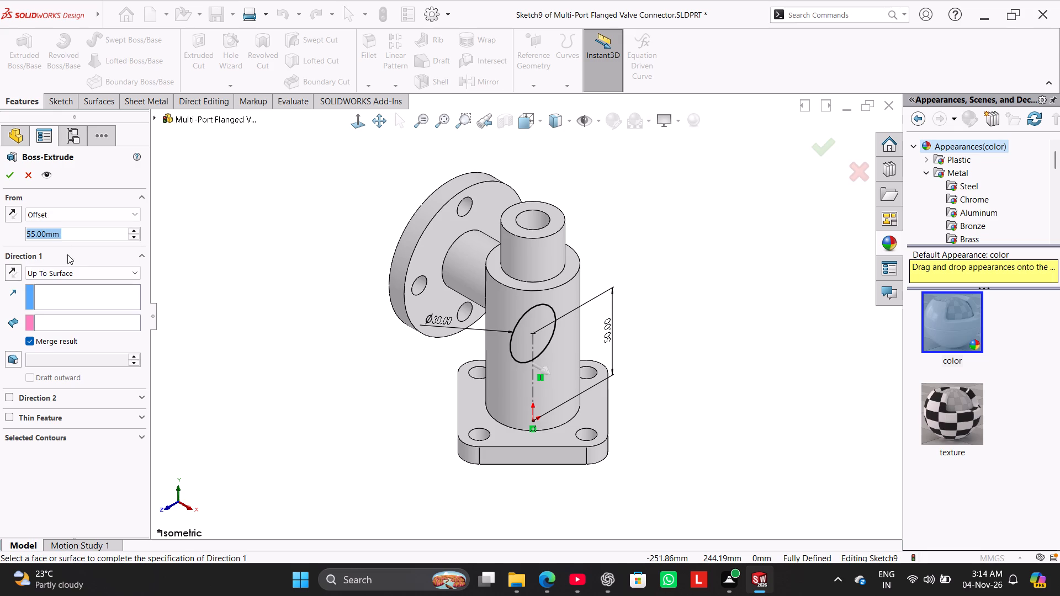
pyautogui.click(18, 212)
pyautogui.click(18, 212)
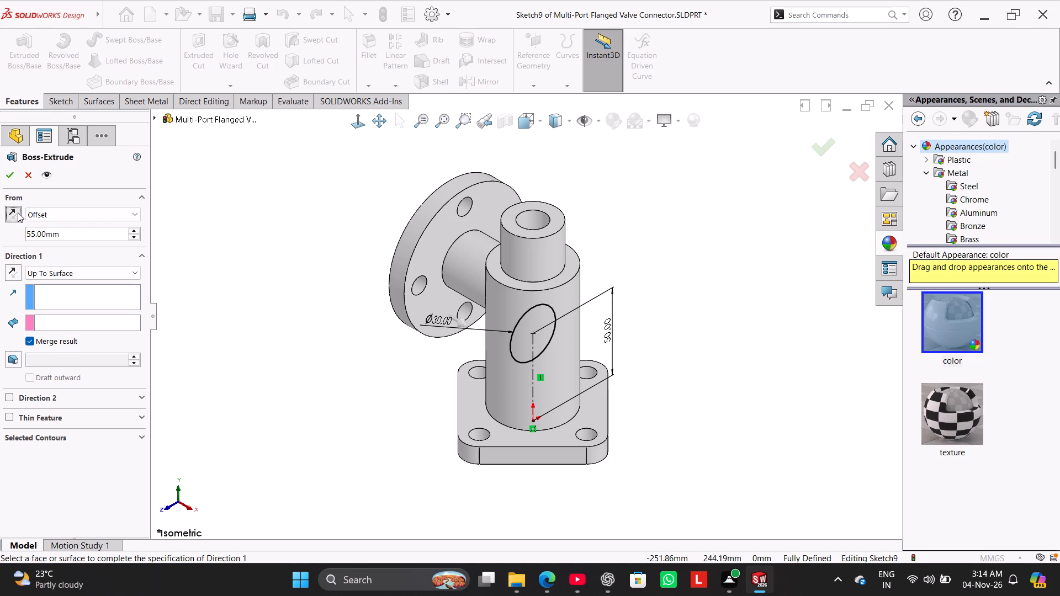
pyautogui.click(18, 212)
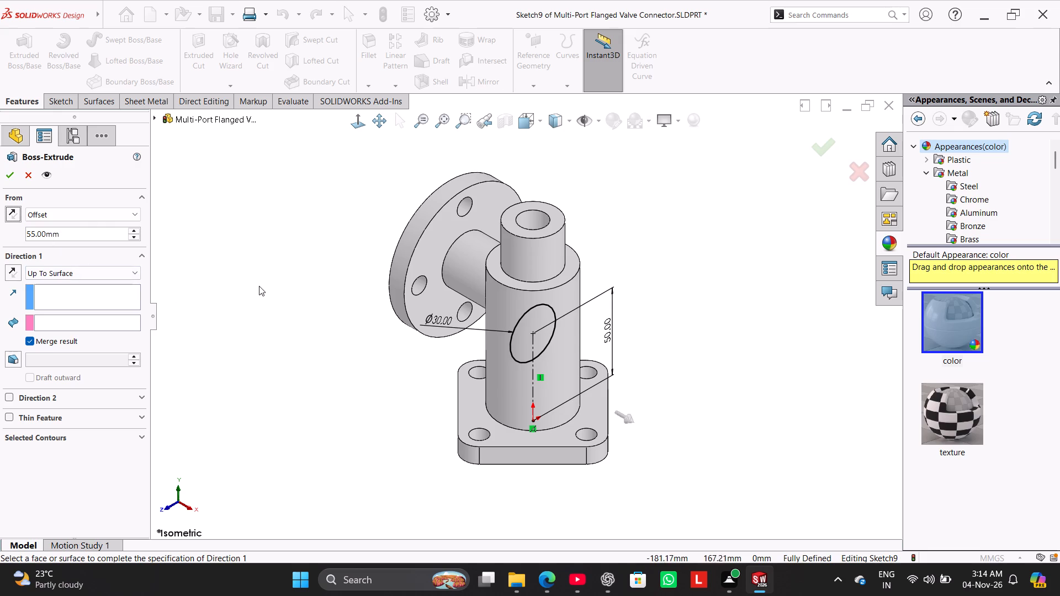
# Extrude the circle Up To Surface, ending at the main column's outer cylindrical face, with the result merged.
pyautogui.moveTo(262, 287); pyautogui.dragTo(279, 300, button='middle')
pyautogui.click(94, 267)
pyautogui.click(93, 288)
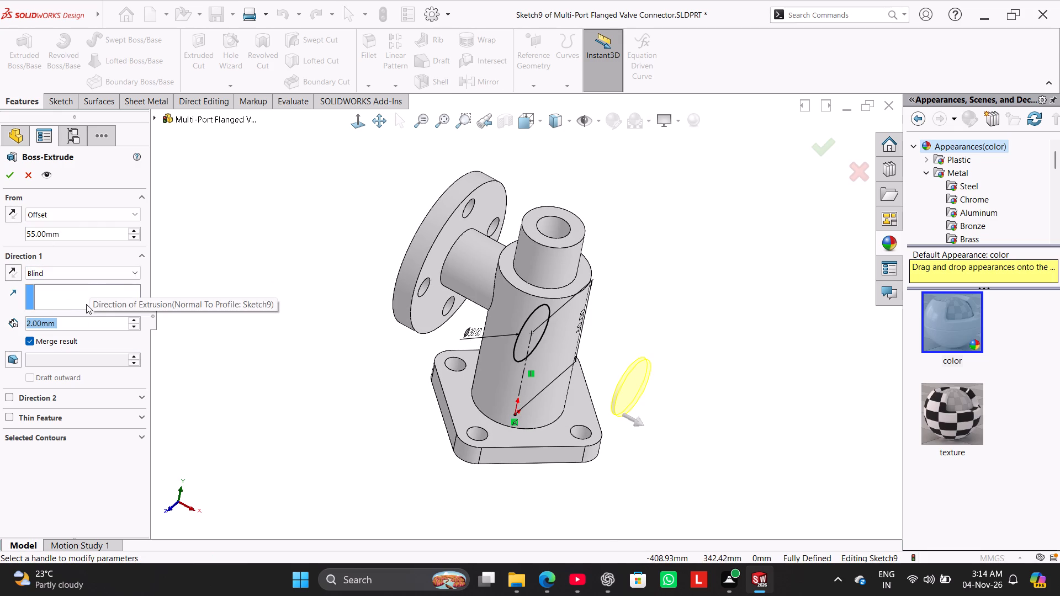
pyautogui.click(83, 272)
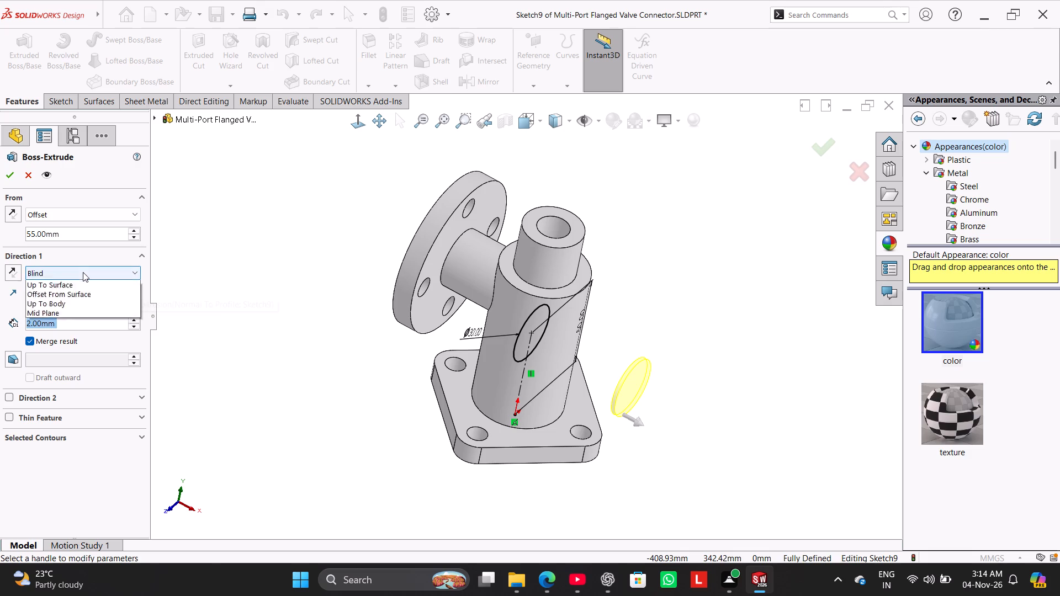
pyautogui.click(88, 275)
pyautogui.click(79, 275)
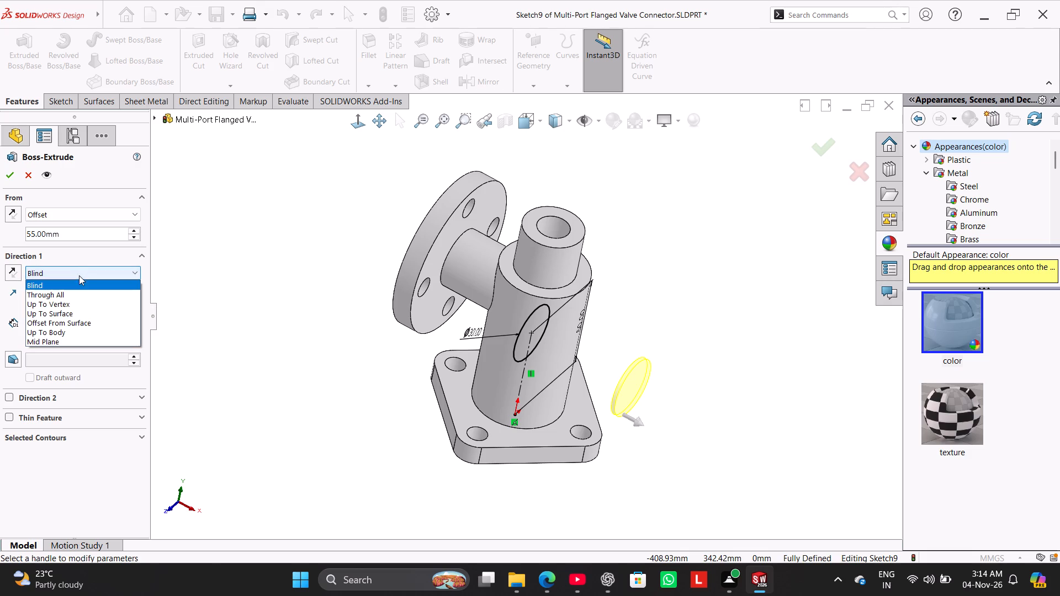
pyautogui.click(92, 309)
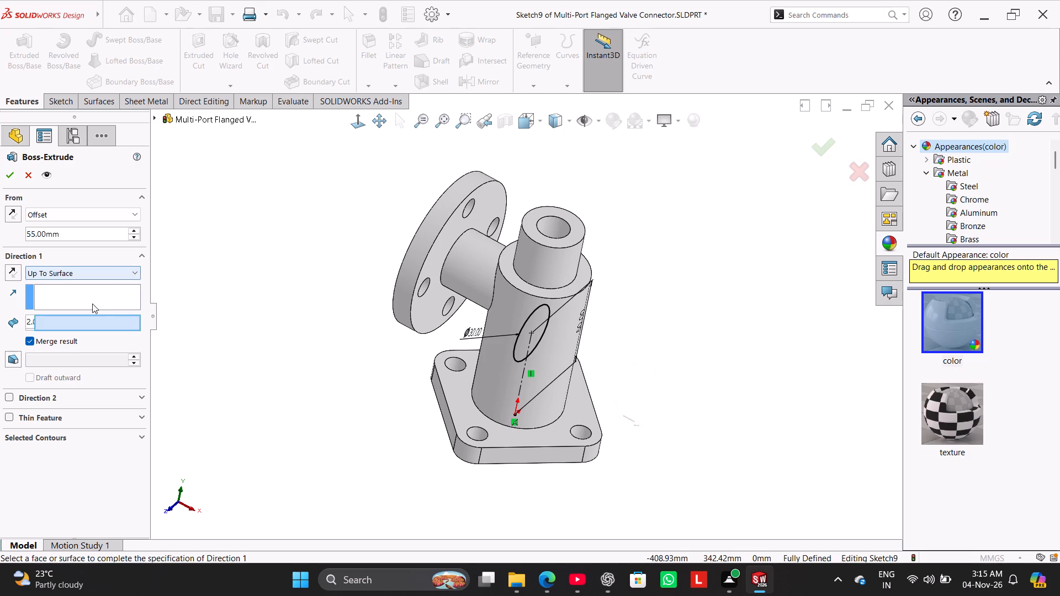
pyautogui.click(566, 331)
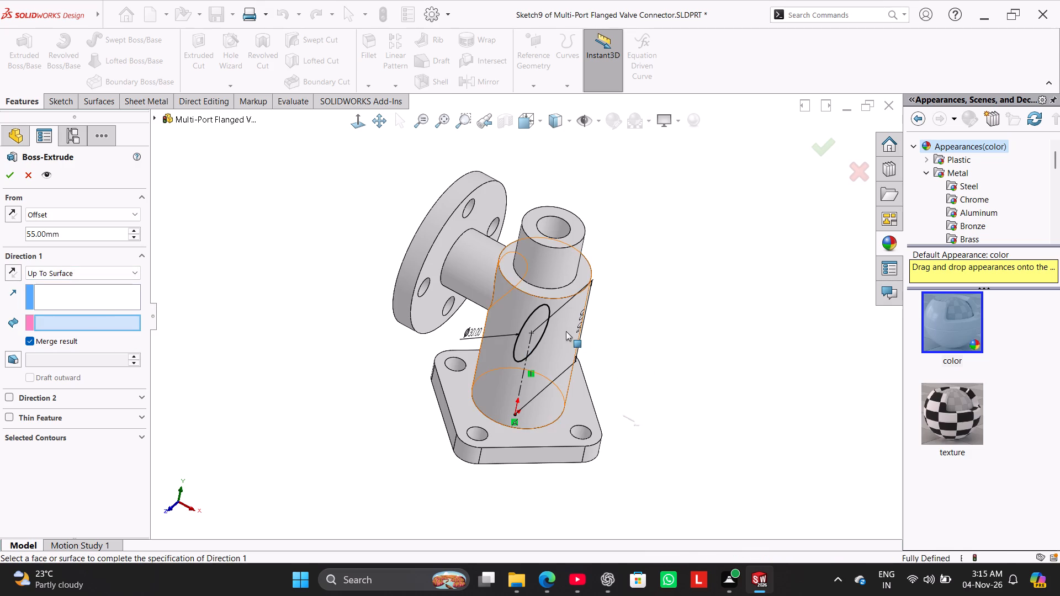
pyautogui.click(8, 181)
pyautogui.click(240, 288)
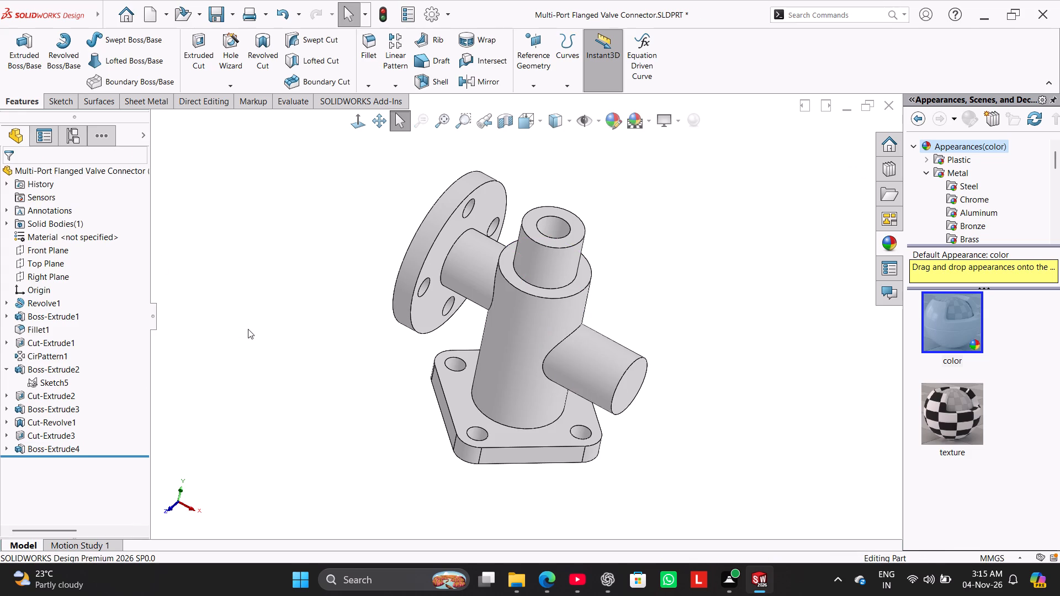
# Sketch a concentric circle about 10.5 mm in diameter on the end face of the new side branch.
pyautogui.moveTo(250, 344); pyautogui.dragTo(290, 306, button='right')
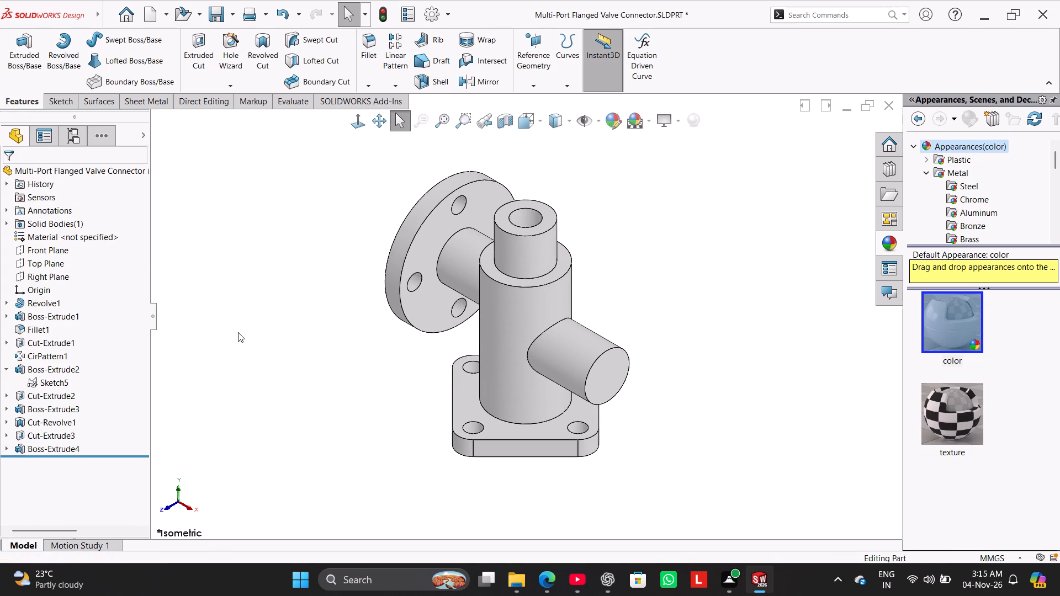
pyautogui.click(596, 375)
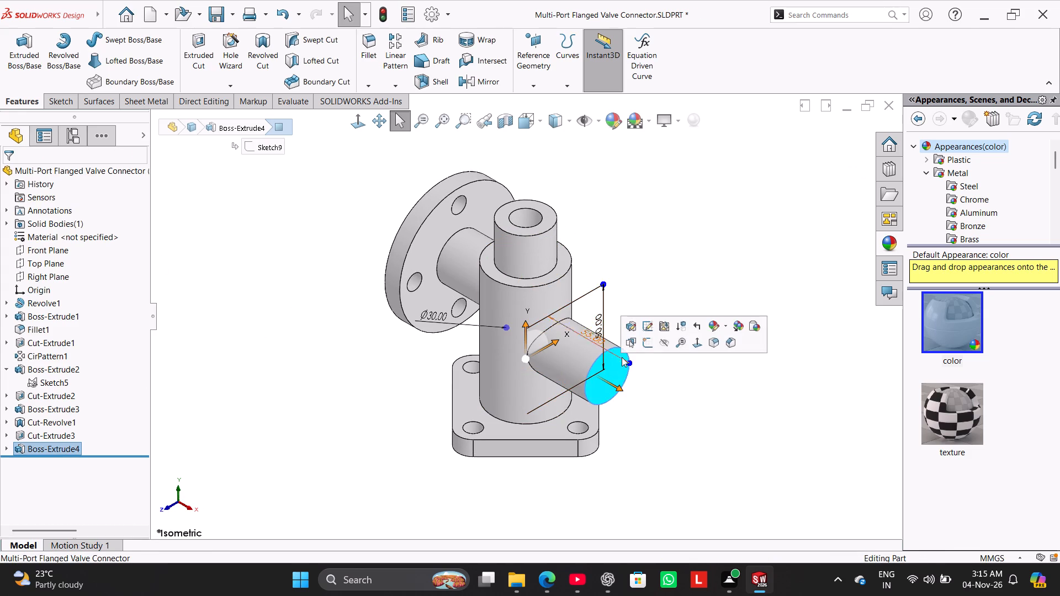
pyautogui.click(649, 343)
pyautogui.click(316, 353)
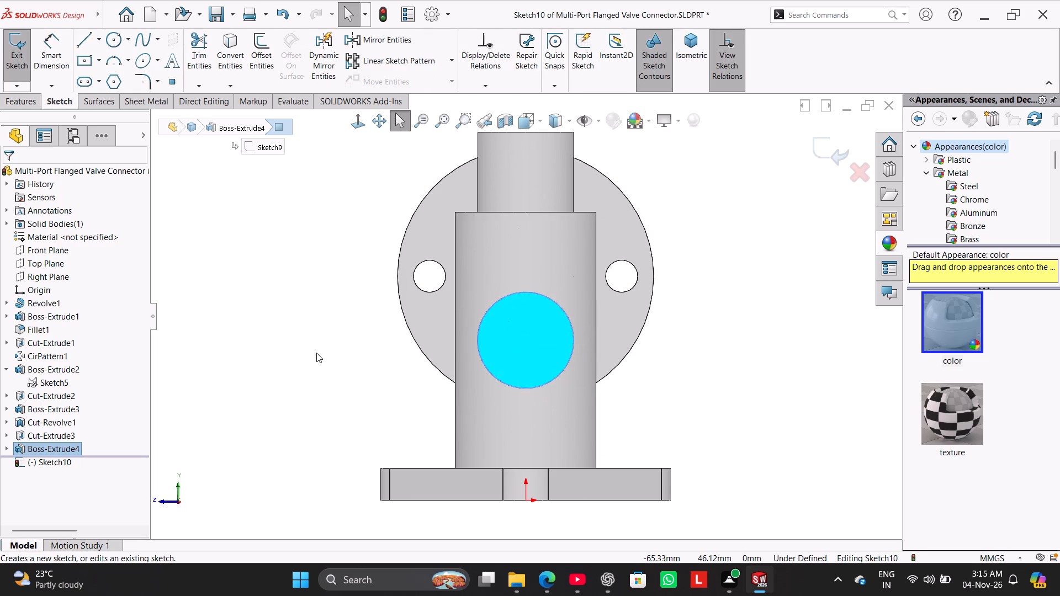
pyautogui.click(116, 41)
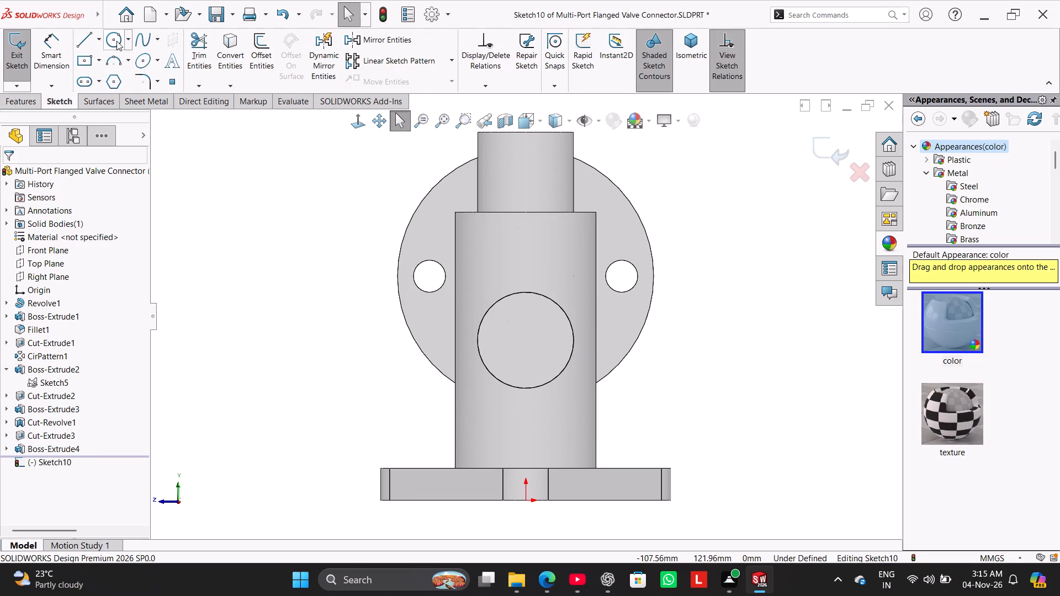
pyautogui.click(524, 340)
pyautogui.click(534, 355)
# Dimension the new circle's diameter to 15 mm.
pyautogui.click(47, 51)
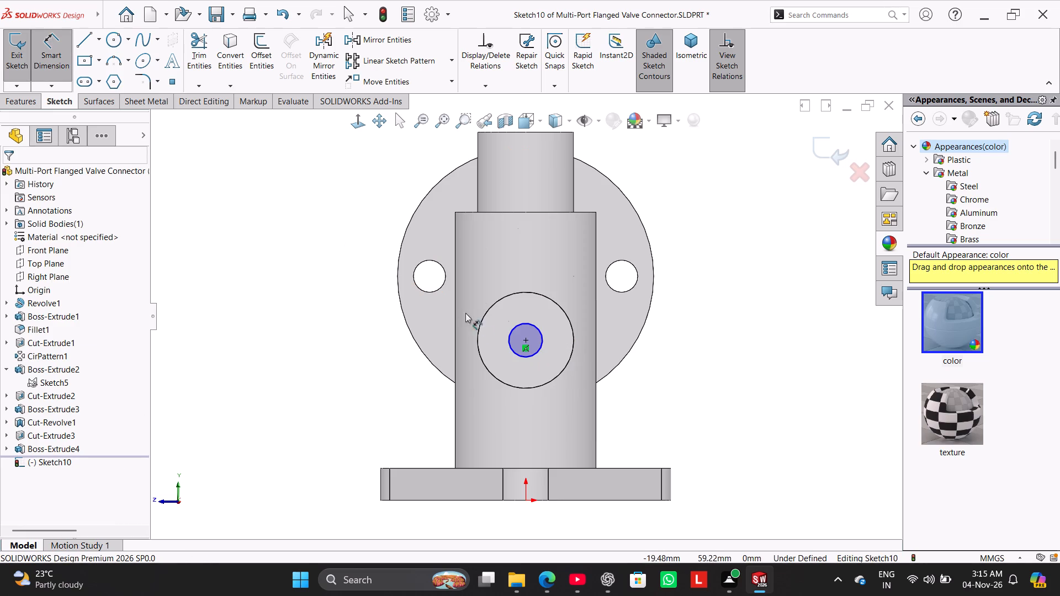
pyautogui.moveTo(514, 350); pyautogui.dragTo(509, 350)
pyautogui.click(380, 376)
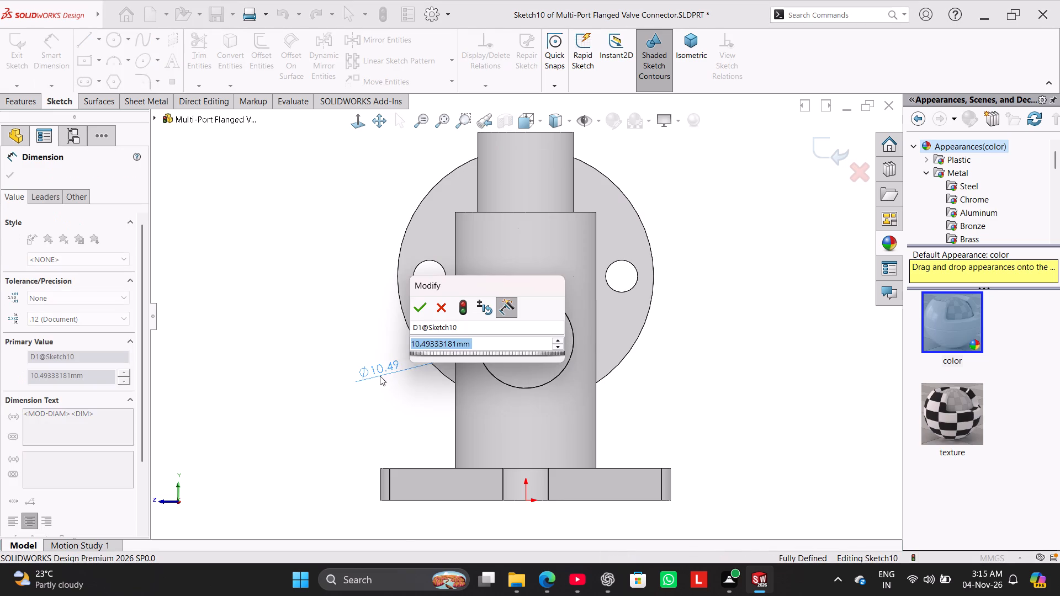
pyautogui.write('15')
pyautogui.press('Return')
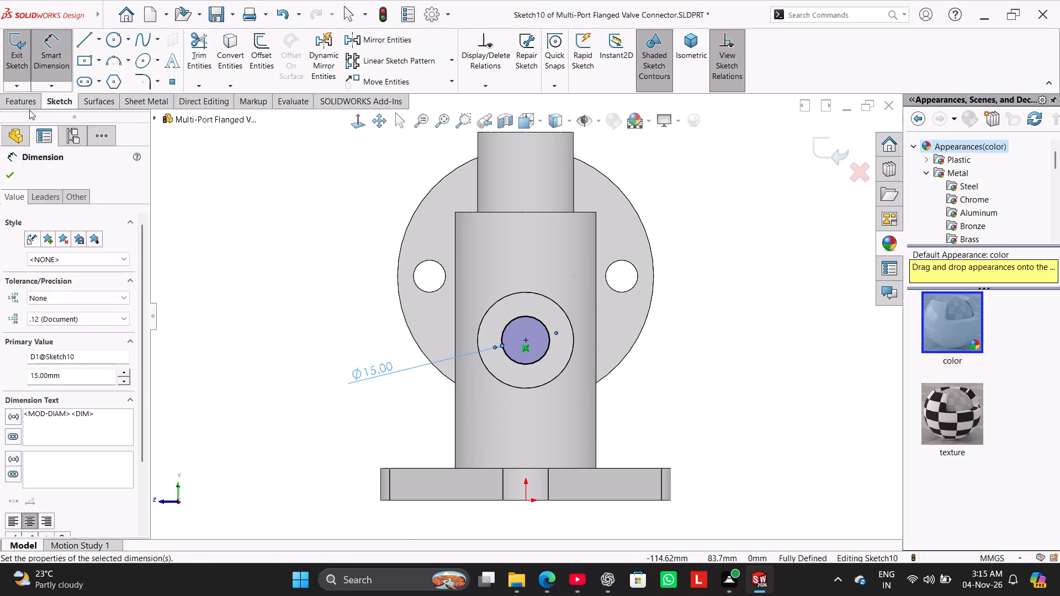
# Cut the 15 mm circle into the side branch with an Extruded Cut set to Up To Next.
pyautogui.click(25, 99)
pyautogui.click(190, 59)
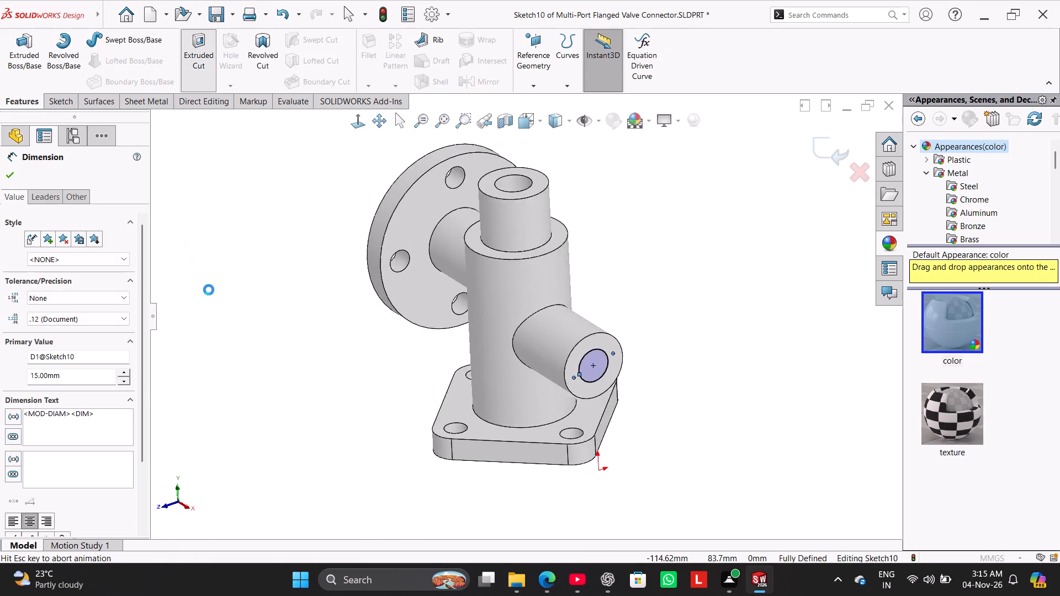
pyautogui.click(7, 176)
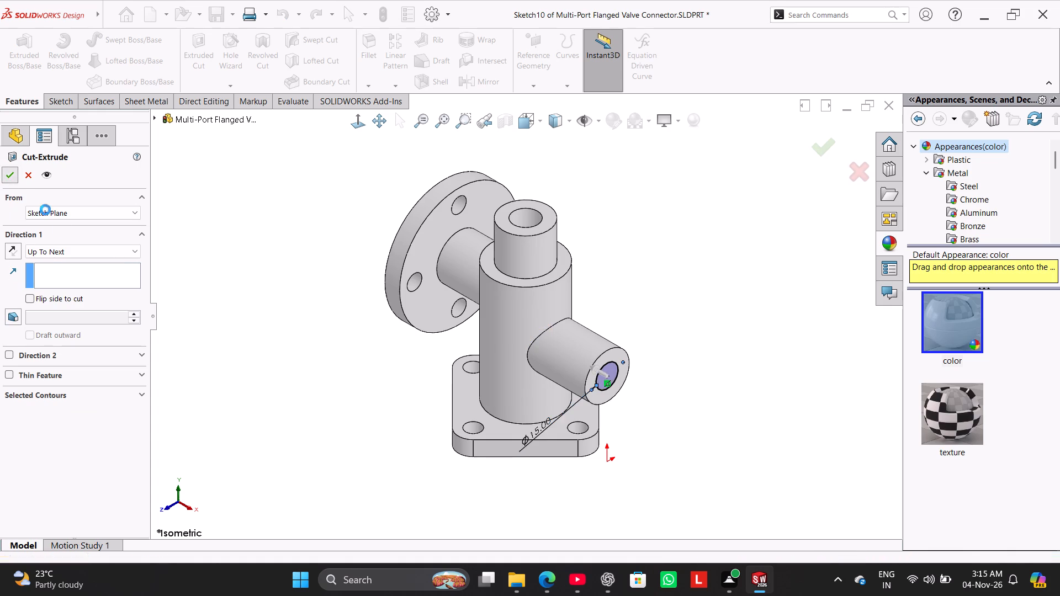
pyautogui.click(294, 318)
pyautogui.moveTo(308, 349); pyautogui.dragTo(358, 280, button='middle')
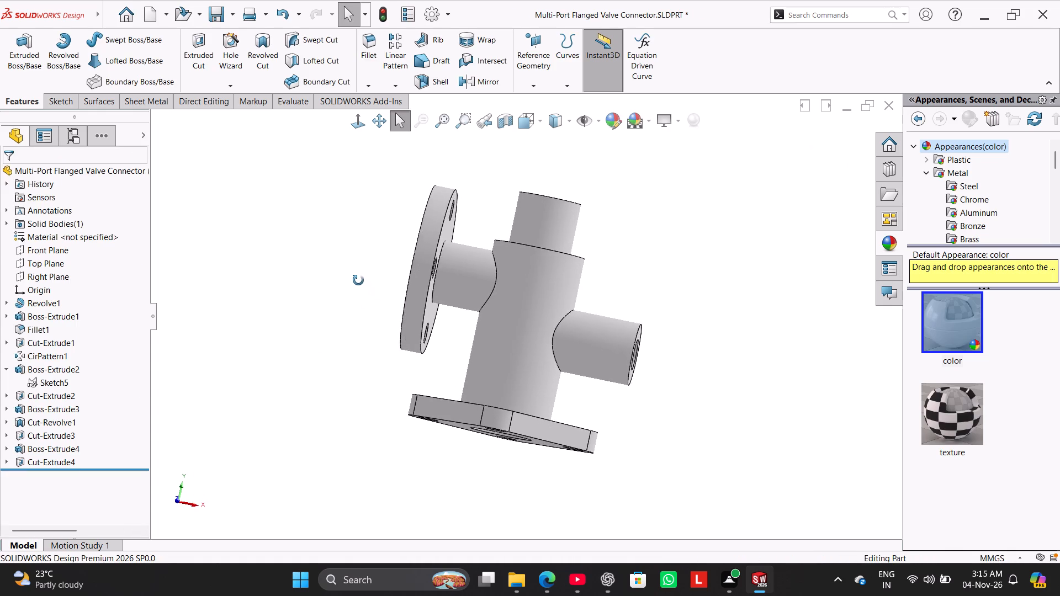
# Inspect the internal bores using a temporary section view through the Front Plane, viewed from the front and in isometric.
pyautogui.moveTo(358, 280); pyautogui.dragTo(358, 279, button='middle')
pyautogui.click(500, 125)
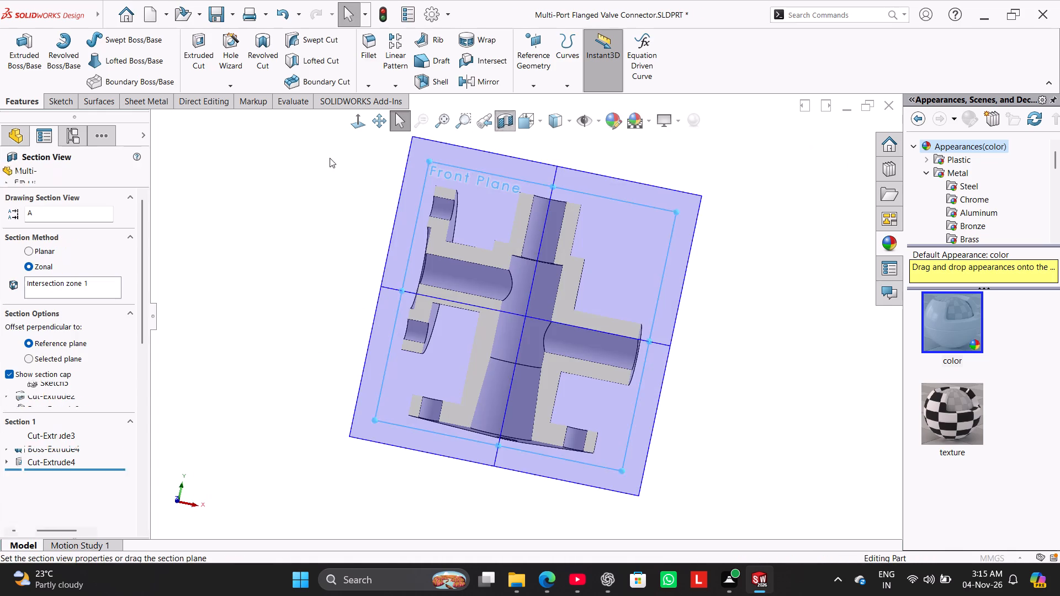
pyautogui.click(348, 126)
pyautogui.click(296, 243)
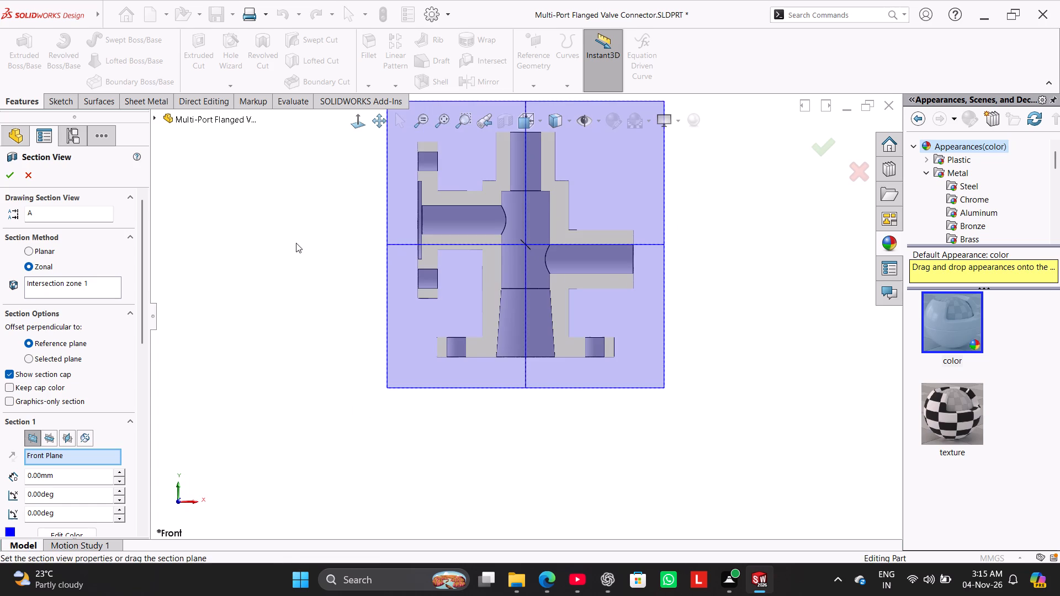
pyautogui.click(9, 179)
pyautogui.click(194, 249)
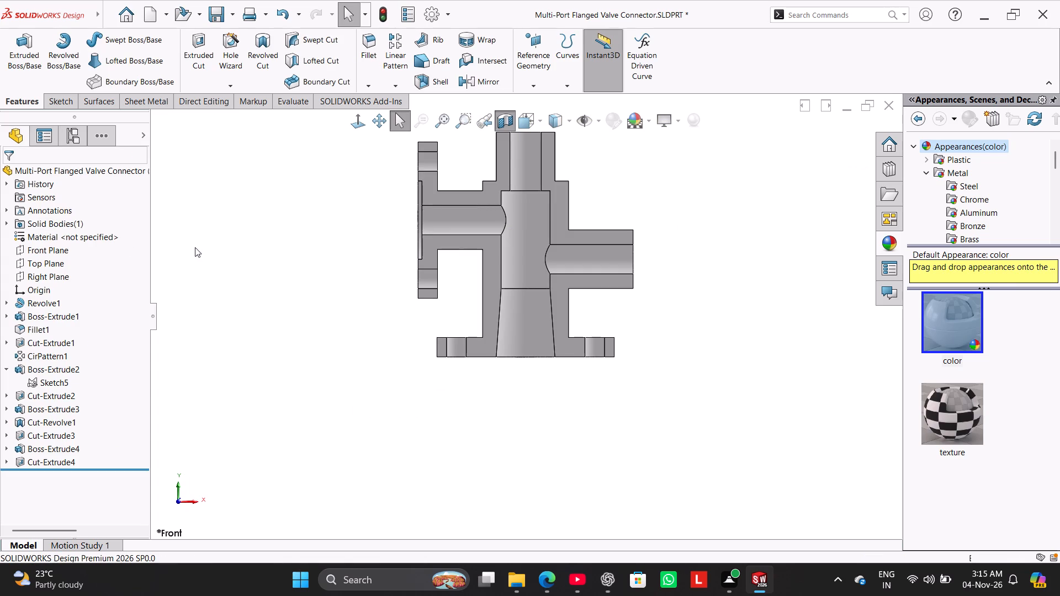
pyautogui.moveTo(218, 268); pyautogui.dragTo(326, 196, button='right')
pyautogui.click(305, 259)
pyautogui.moveTo(300, 269); pyautogui.dragTo(321, 247, button='right')
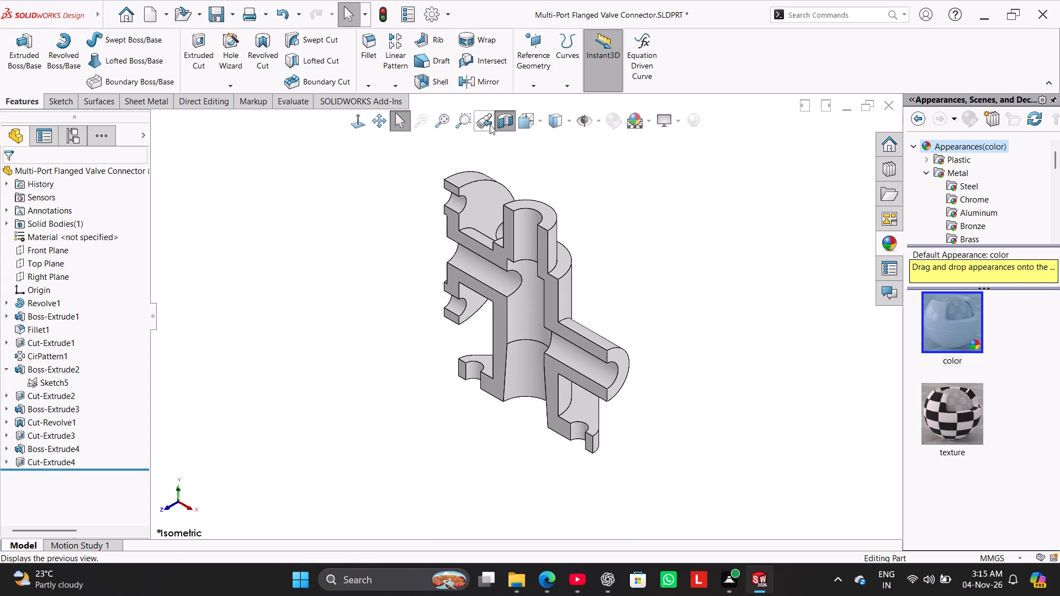
pyautogui.click(499, 120)
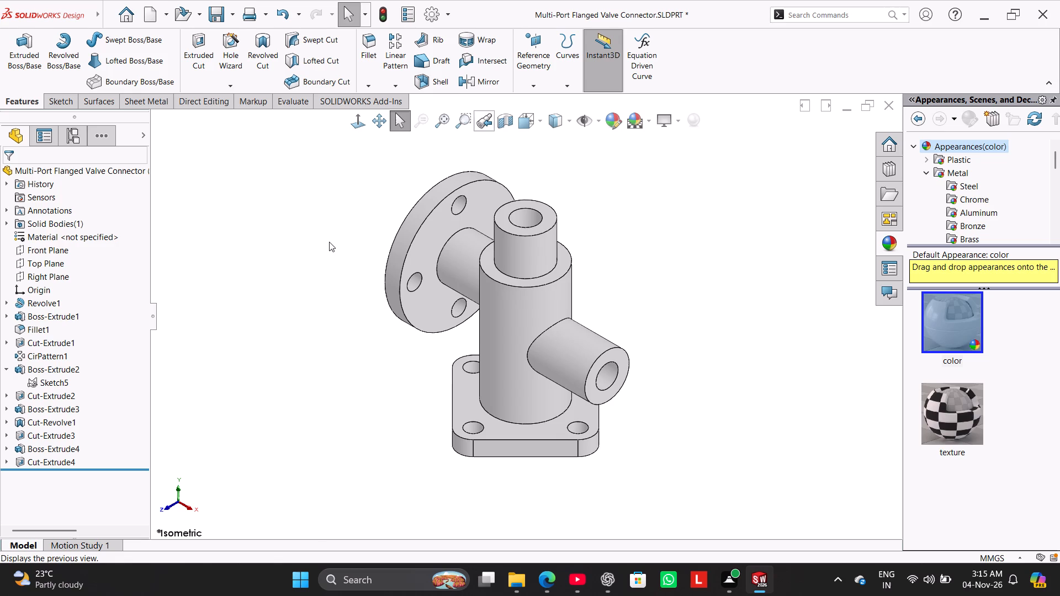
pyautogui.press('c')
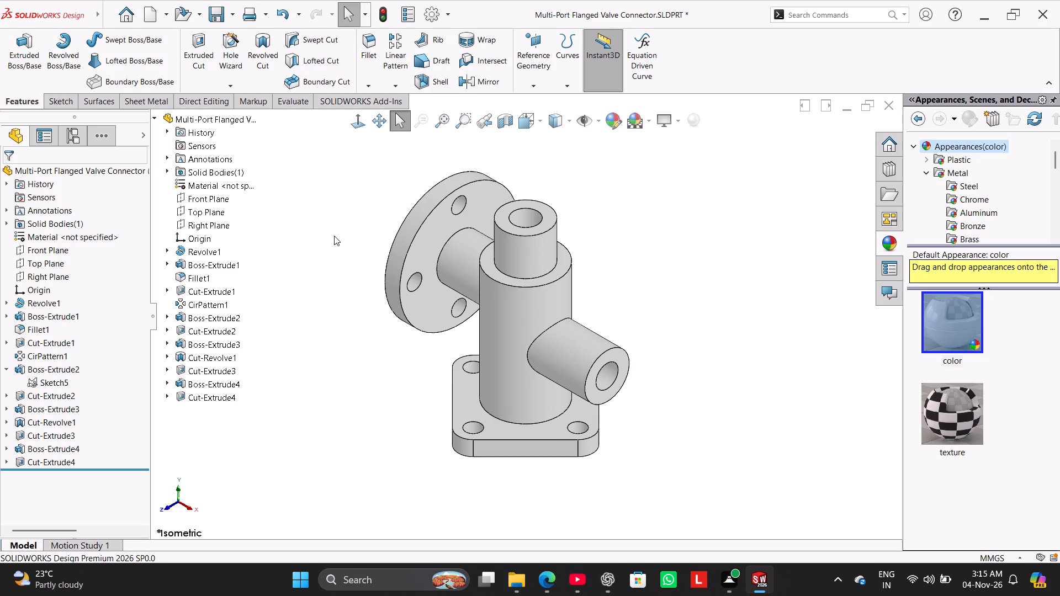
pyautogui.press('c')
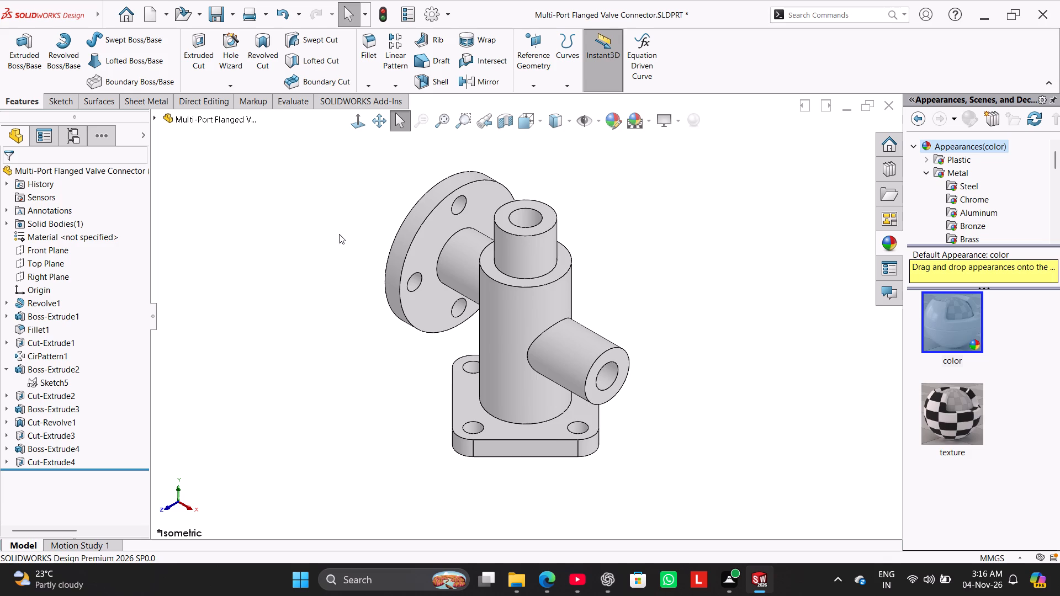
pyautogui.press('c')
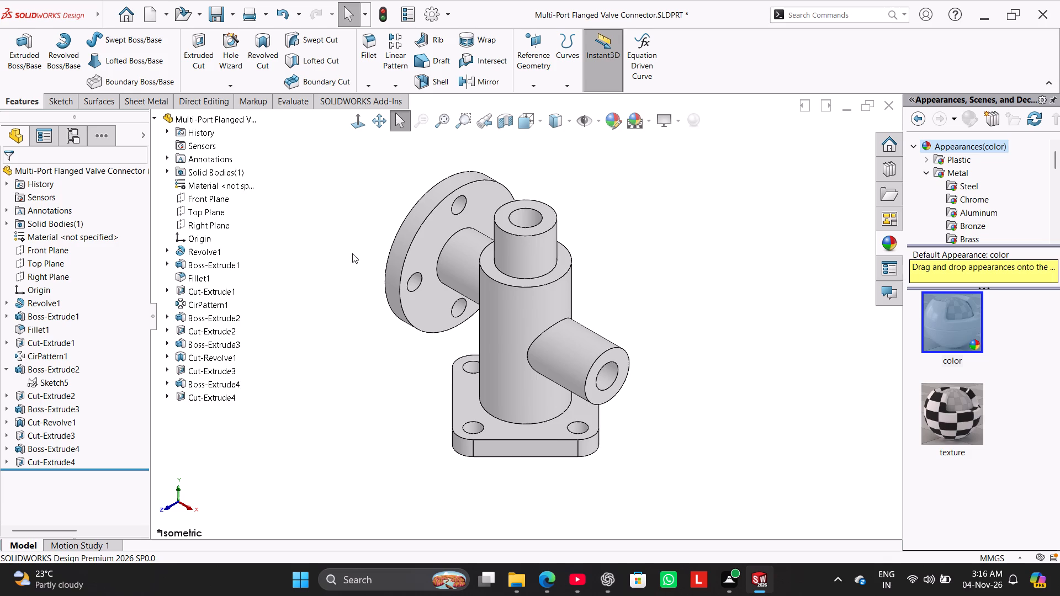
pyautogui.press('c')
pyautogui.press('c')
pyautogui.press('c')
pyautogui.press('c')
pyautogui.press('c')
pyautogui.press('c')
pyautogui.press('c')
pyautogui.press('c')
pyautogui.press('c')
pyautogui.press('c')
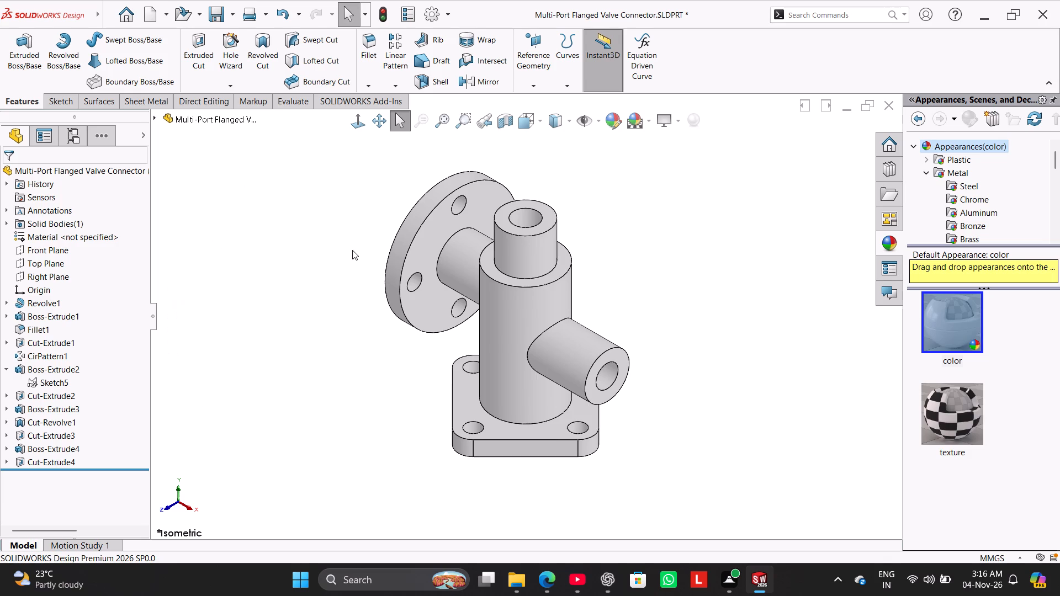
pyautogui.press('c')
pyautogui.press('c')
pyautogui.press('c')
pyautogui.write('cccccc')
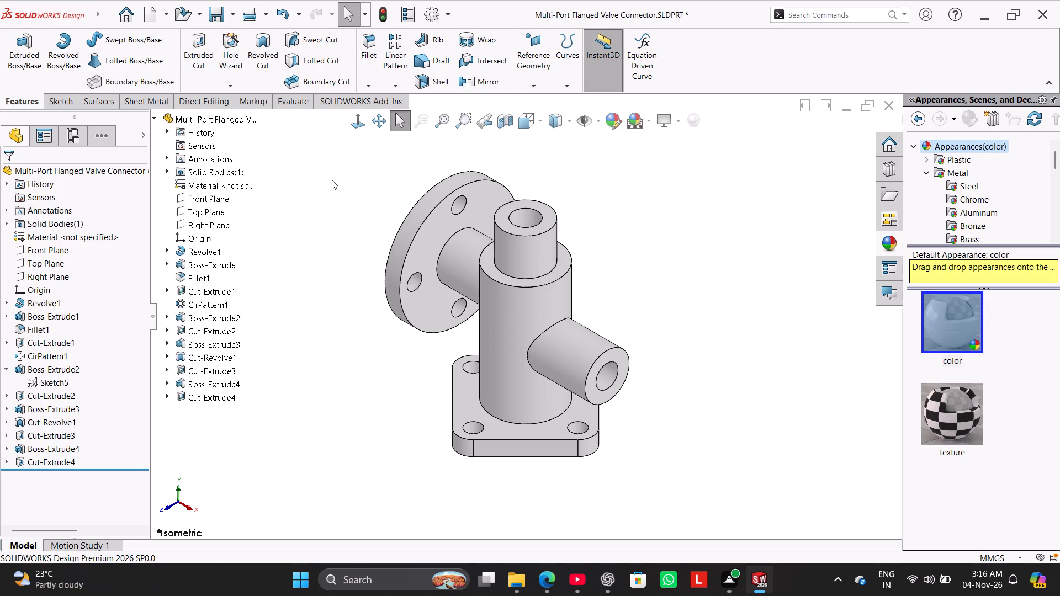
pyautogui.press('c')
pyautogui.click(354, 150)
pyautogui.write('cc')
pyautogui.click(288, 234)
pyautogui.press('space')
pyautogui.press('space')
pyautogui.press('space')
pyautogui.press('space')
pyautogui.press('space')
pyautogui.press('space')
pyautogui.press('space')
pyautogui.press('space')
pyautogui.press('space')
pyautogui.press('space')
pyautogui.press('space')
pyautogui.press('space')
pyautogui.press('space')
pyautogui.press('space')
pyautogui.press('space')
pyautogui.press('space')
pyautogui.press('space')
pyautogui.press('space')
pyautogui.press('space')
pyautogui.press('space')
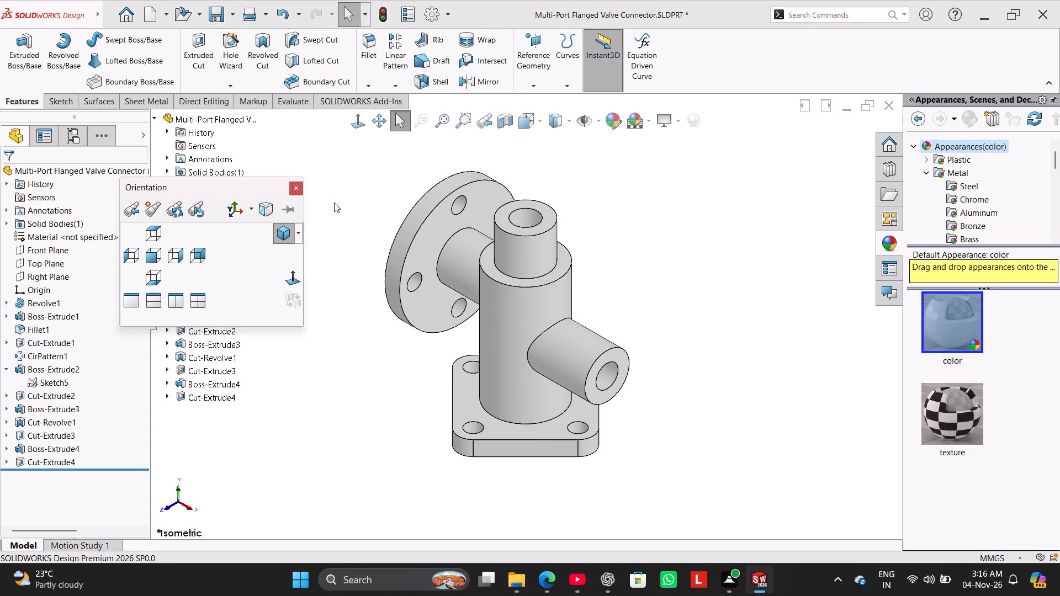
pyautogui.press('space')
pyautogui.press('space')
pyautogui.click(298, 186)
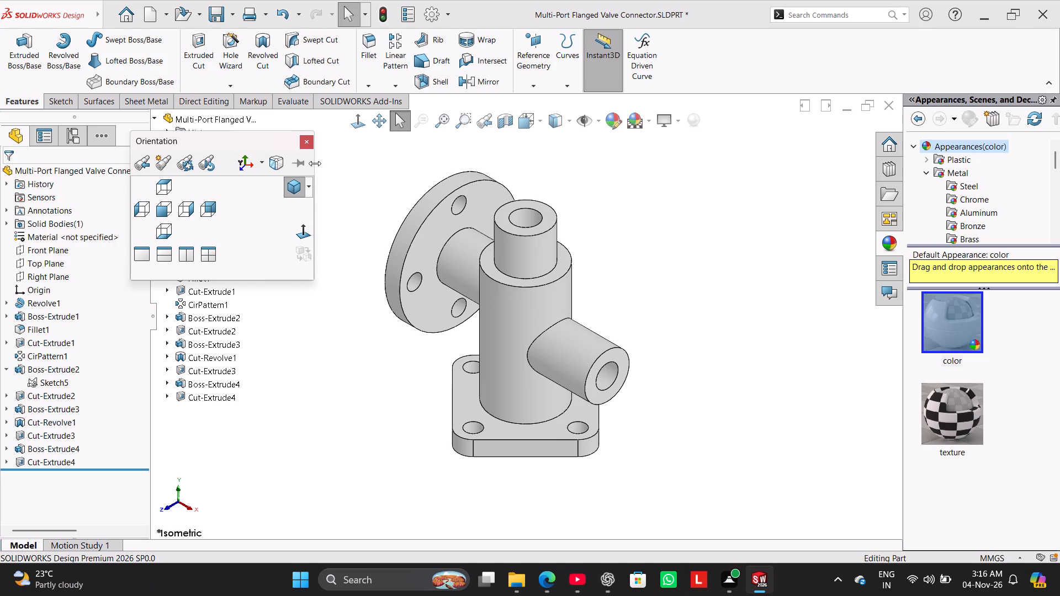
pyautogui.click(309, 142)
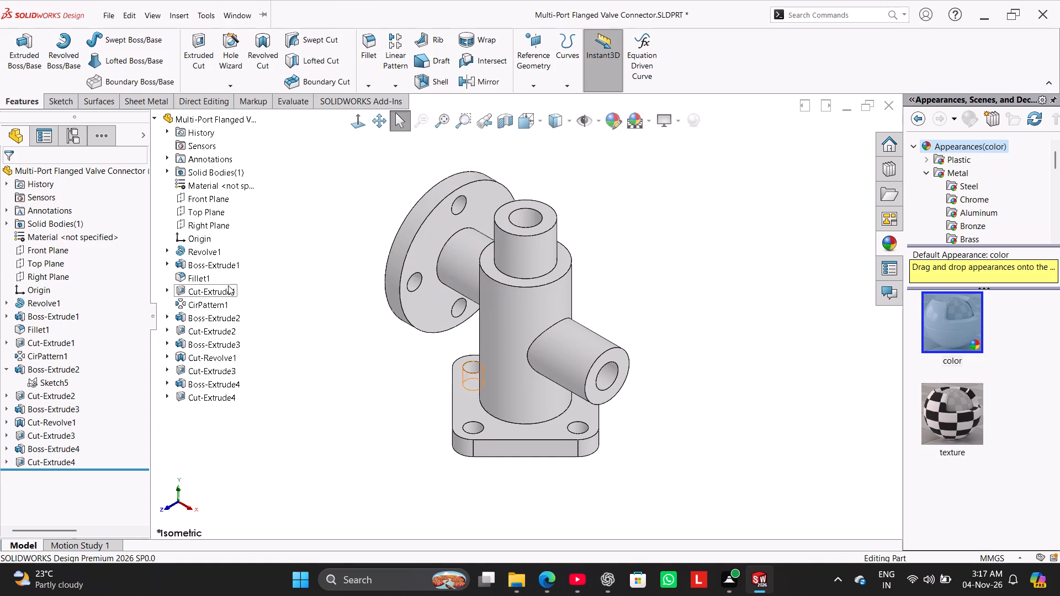
# Fillet the column-to-base edge, both branch-to-column junctions, and the flange-to-branch edge with a 4 mm radius.
pyautogui.click(364, 47)
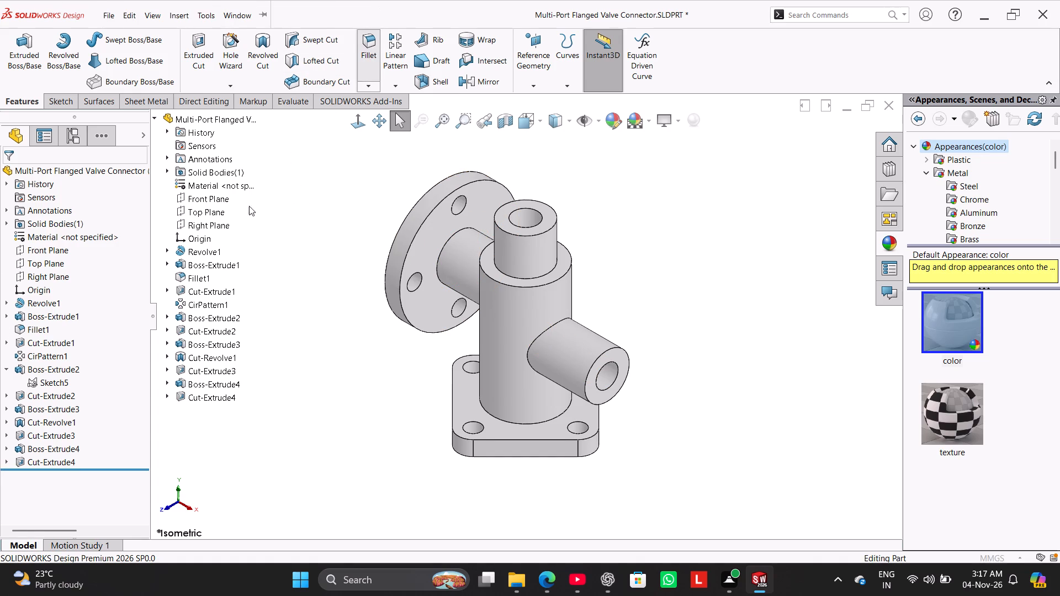
pyautogui.click(155, 118)
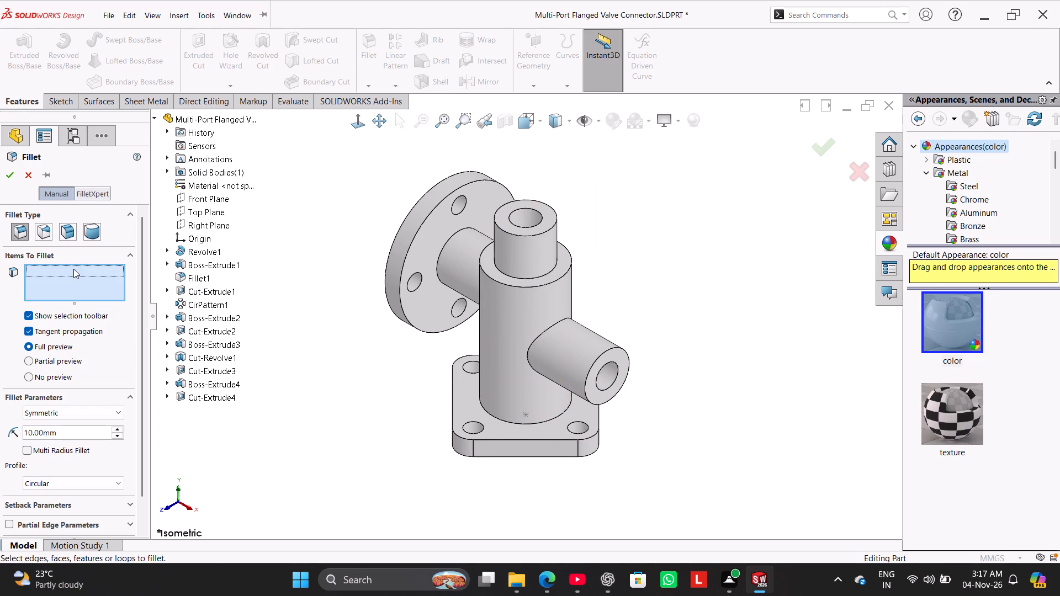
pyautogui.click(73, 269)
pyautogui.click(156, 116)
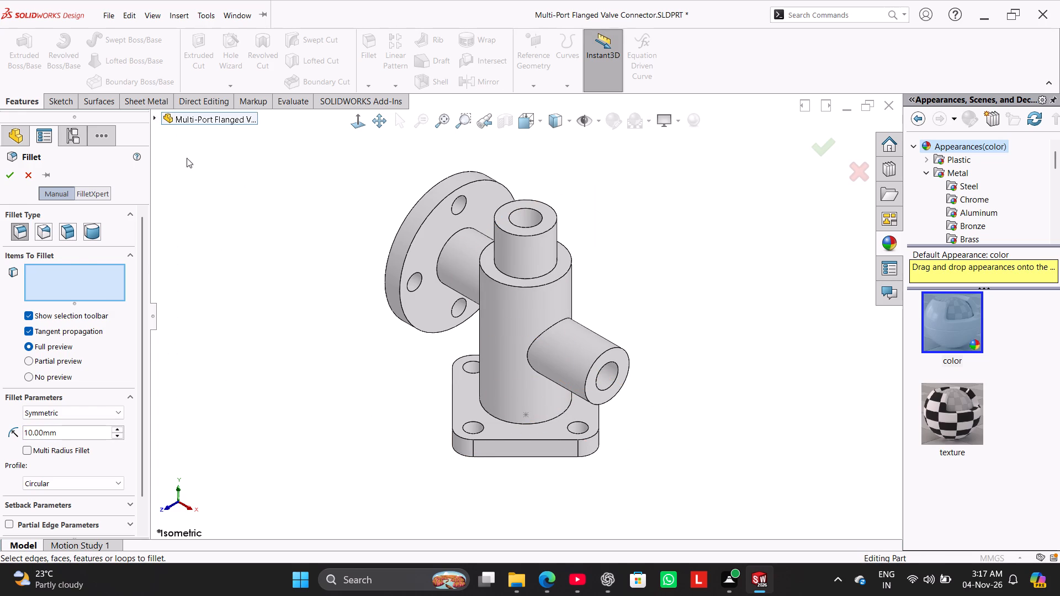
pyautogui.doubleClick(58, 437)
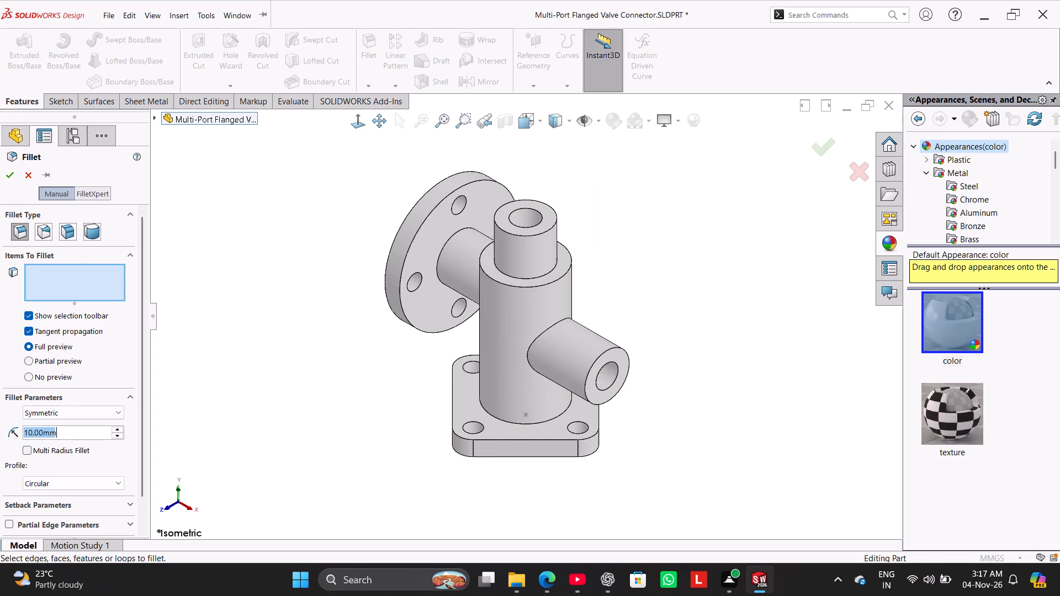
pyautogui.press('4')
pyautogui.press('Return')
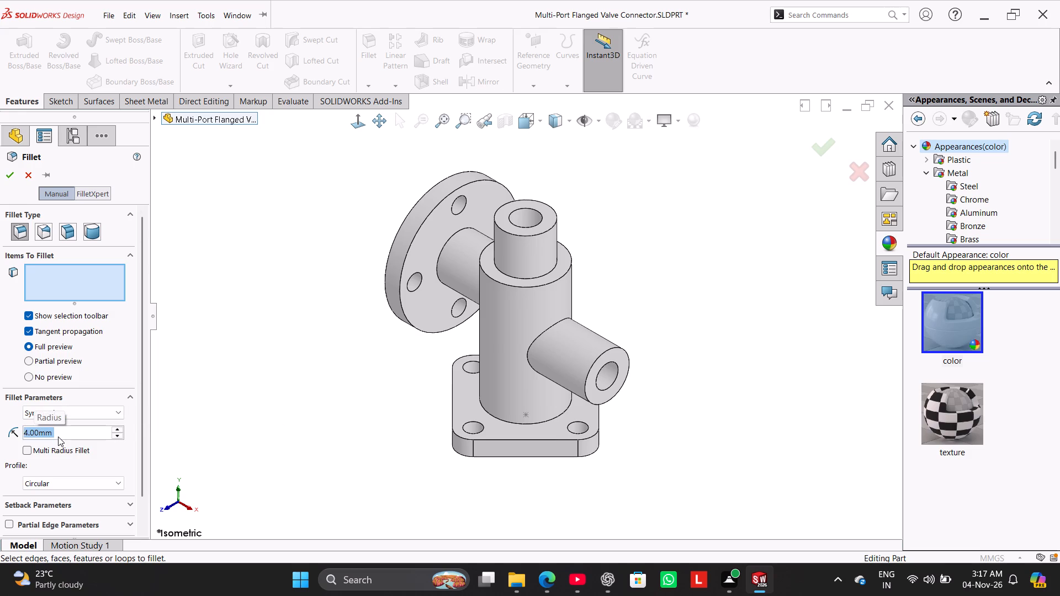
pyautogui.click(505, 421)
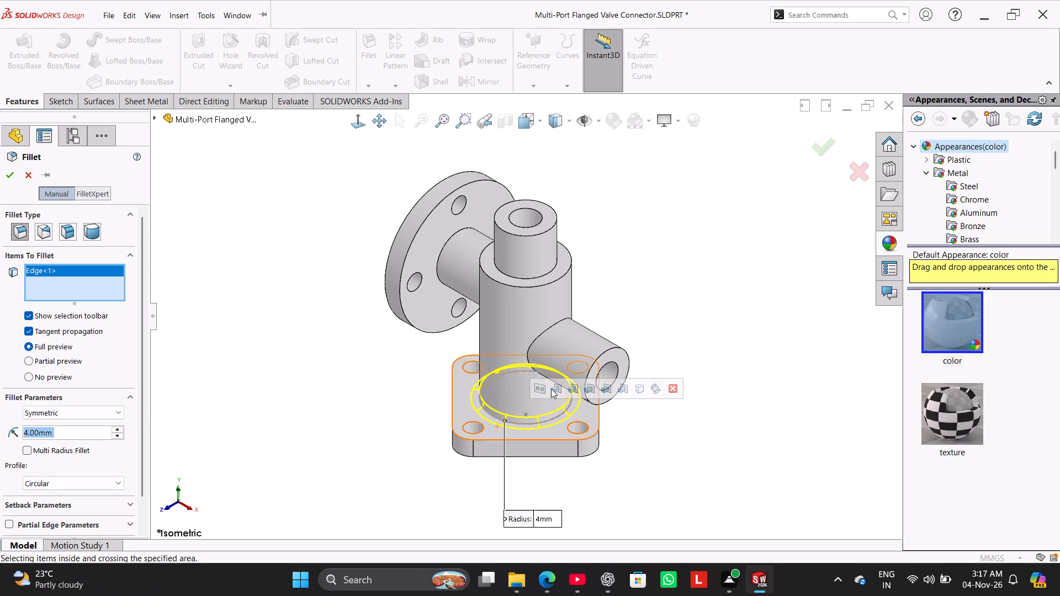
pyautogui.click(554, 326)
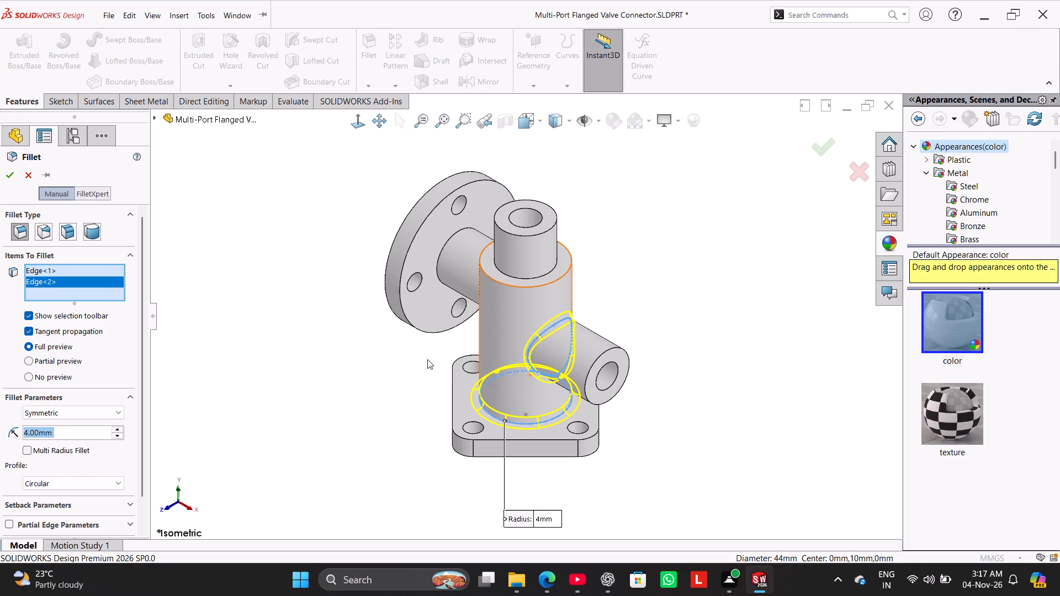
pyautogui.moveTo(427, 359); pyautogui.dragTo(473, 376, button='middle')
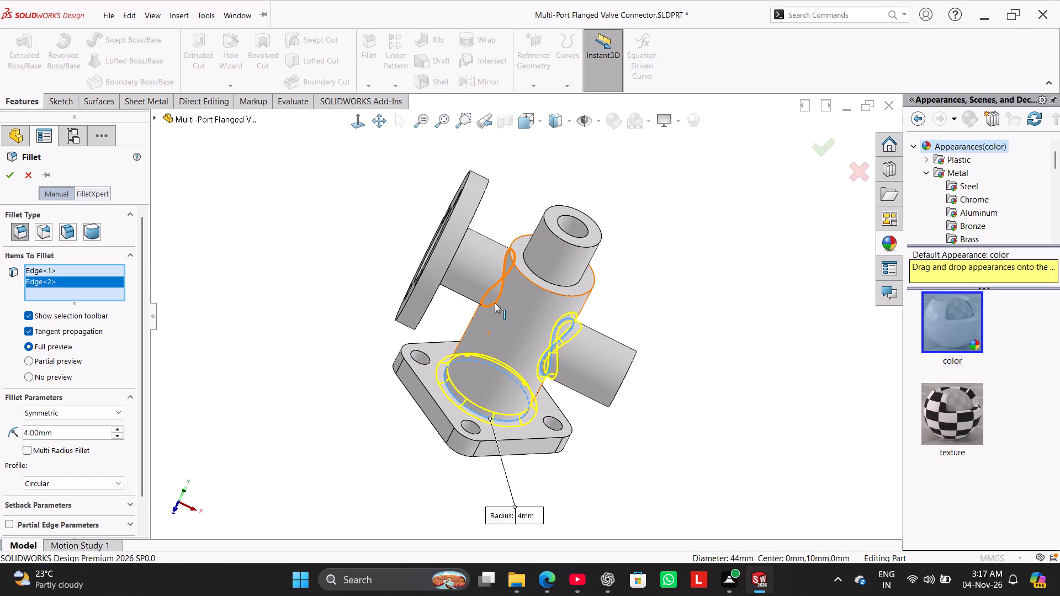
pyautogui.click(494, 302)
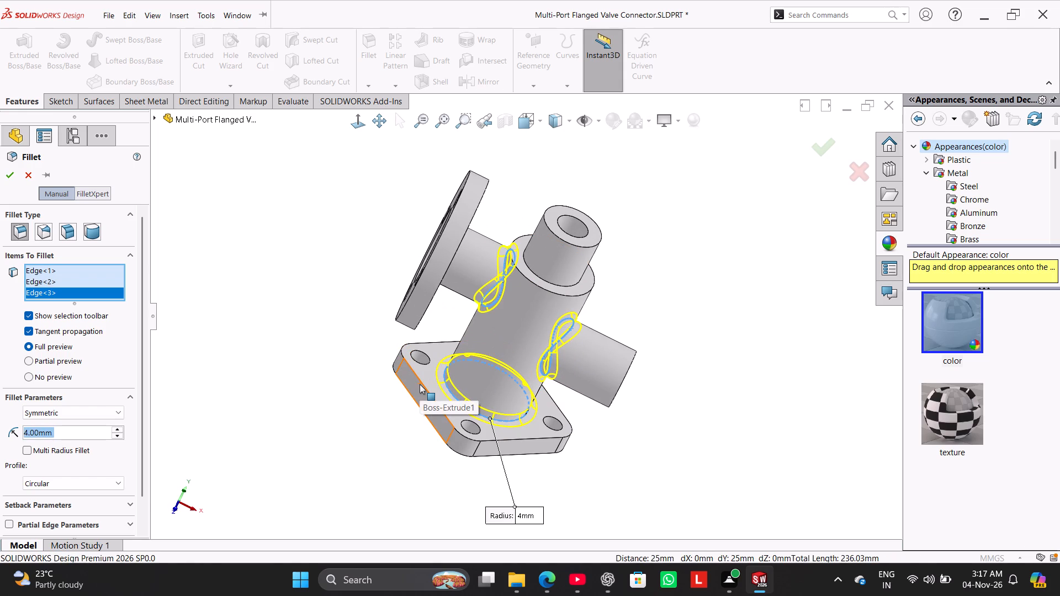
pyautogui.moveTo(420, 384); pyautogui.dragTo(404, 338, button='middle')
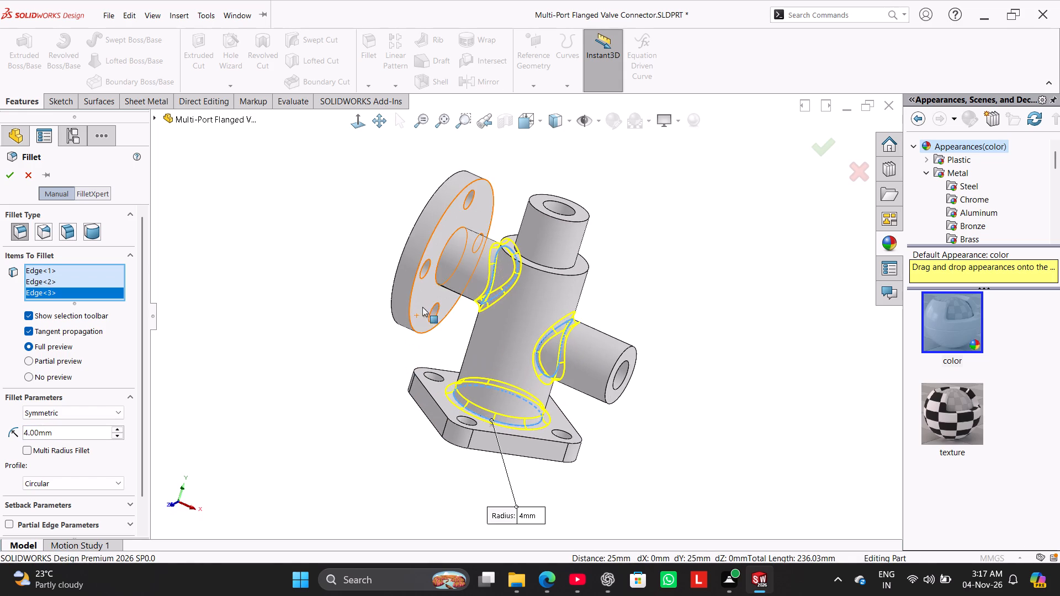
pyautogui.click(437, 270)
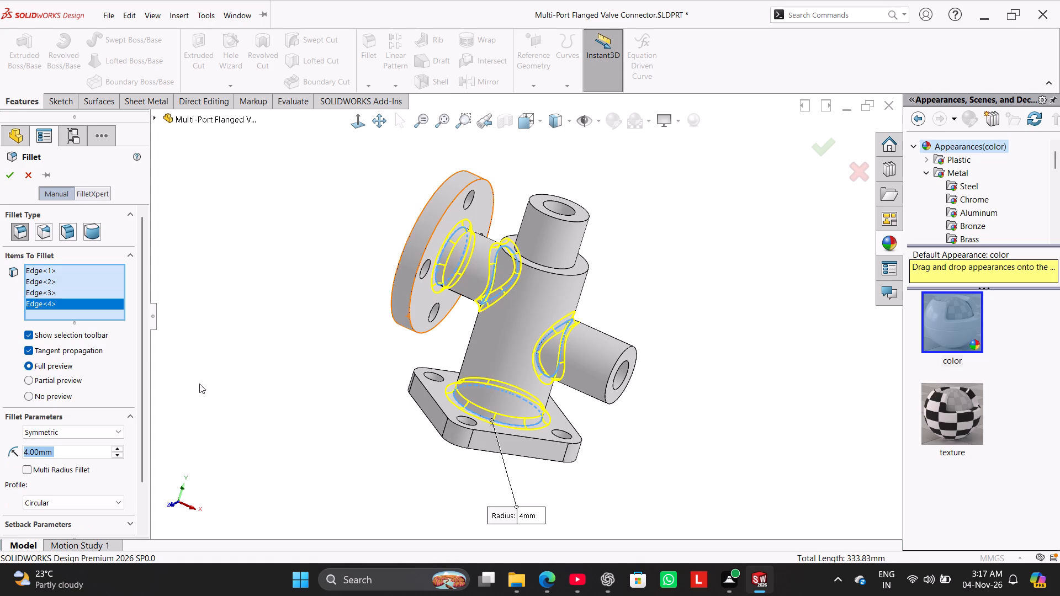
pyautogui.click(9, 176)
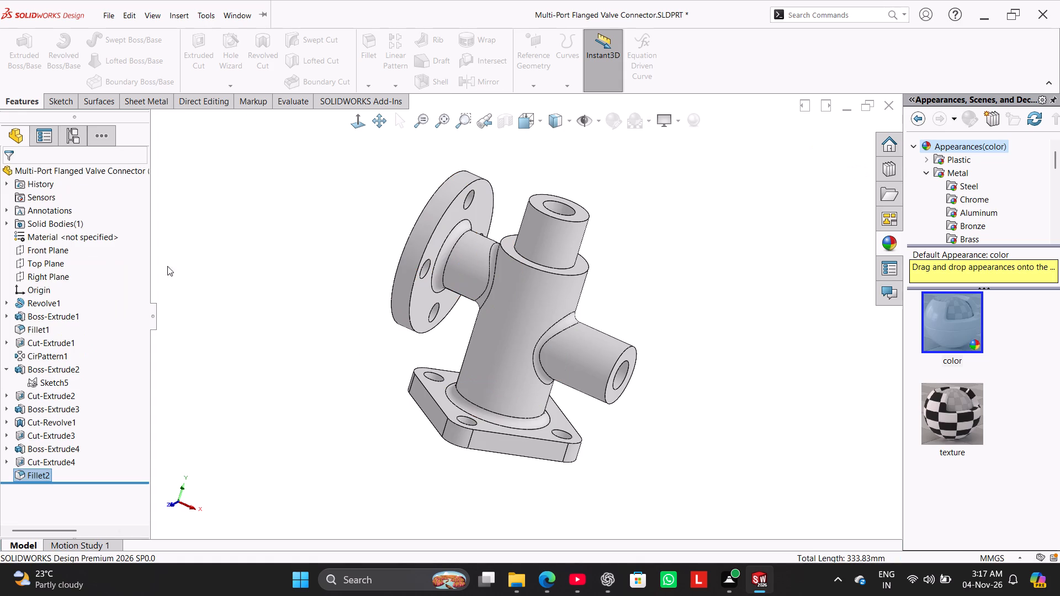
pyautogui.click(239, 274)
# Chamfer the outer edges of the column shoulder, the top neck and the plain side branch's end by 1 mm at 45 degrees.
pyautogui.click(371, 92)
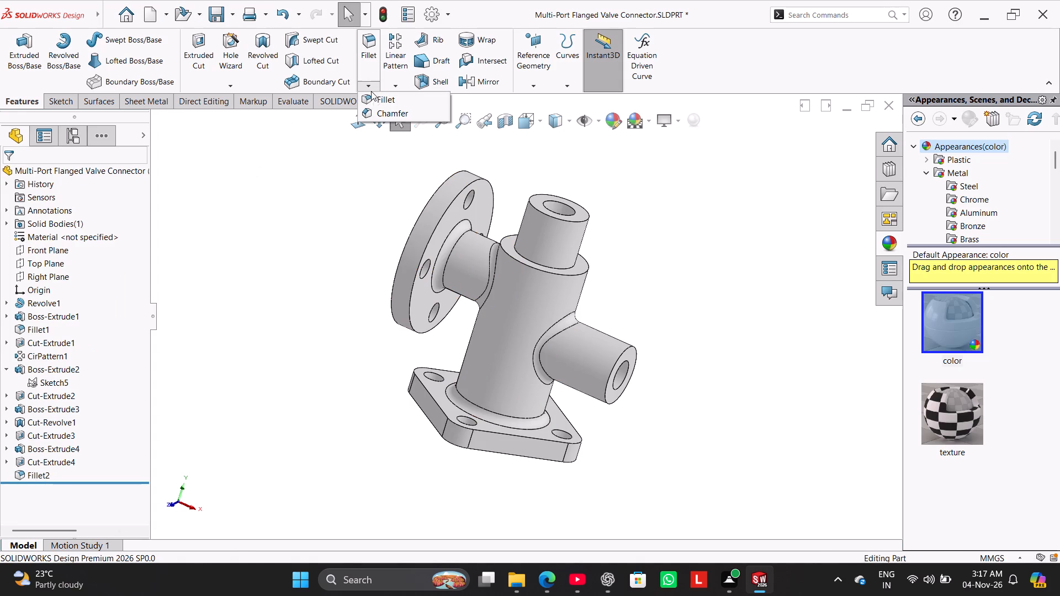
pyautogui.click(377, 110)
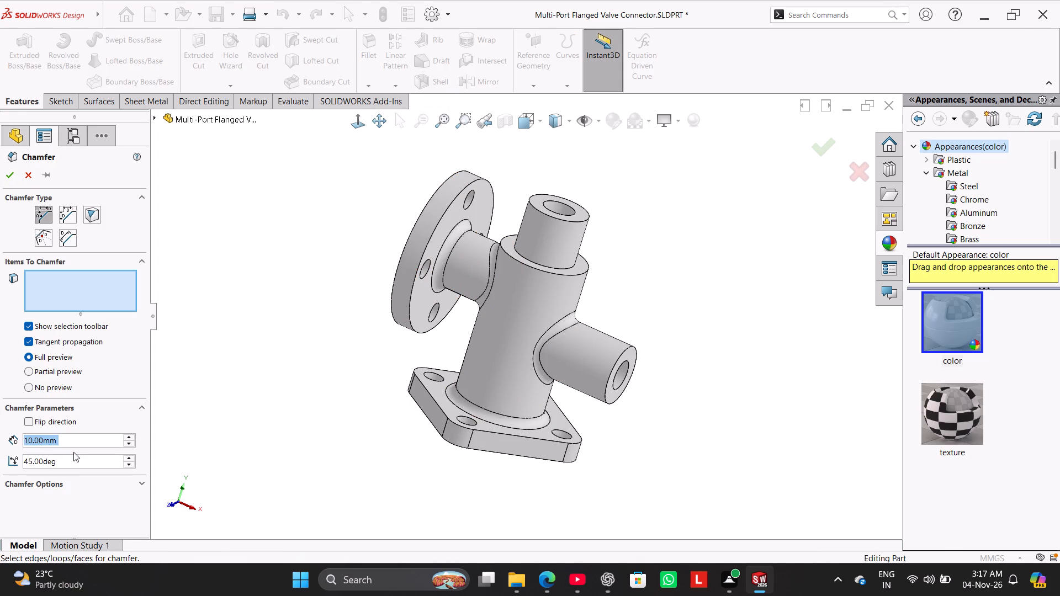
pyautogui.press('1')
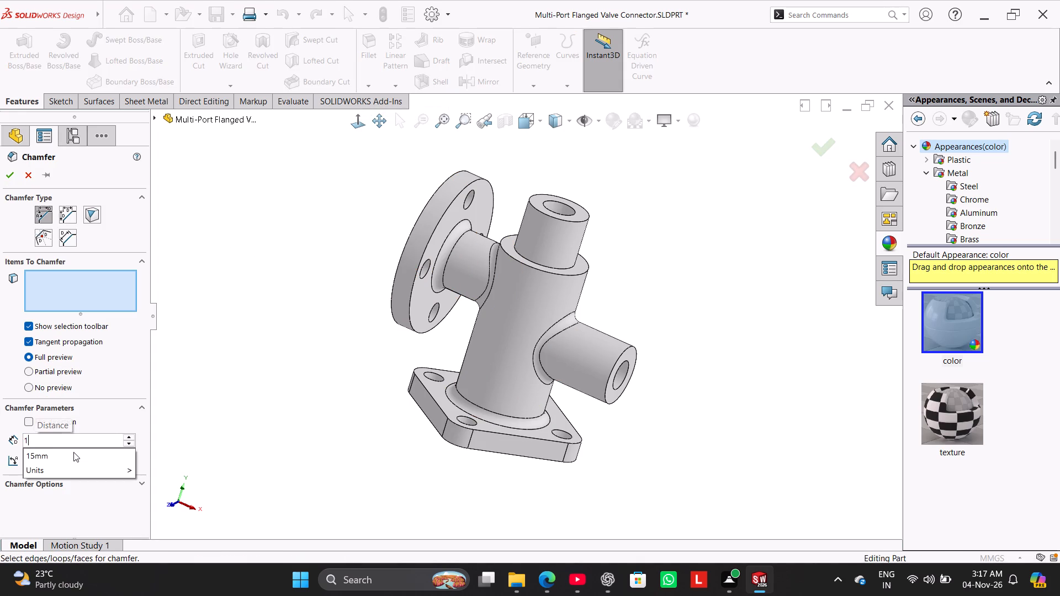
pyautogui.press('Return')
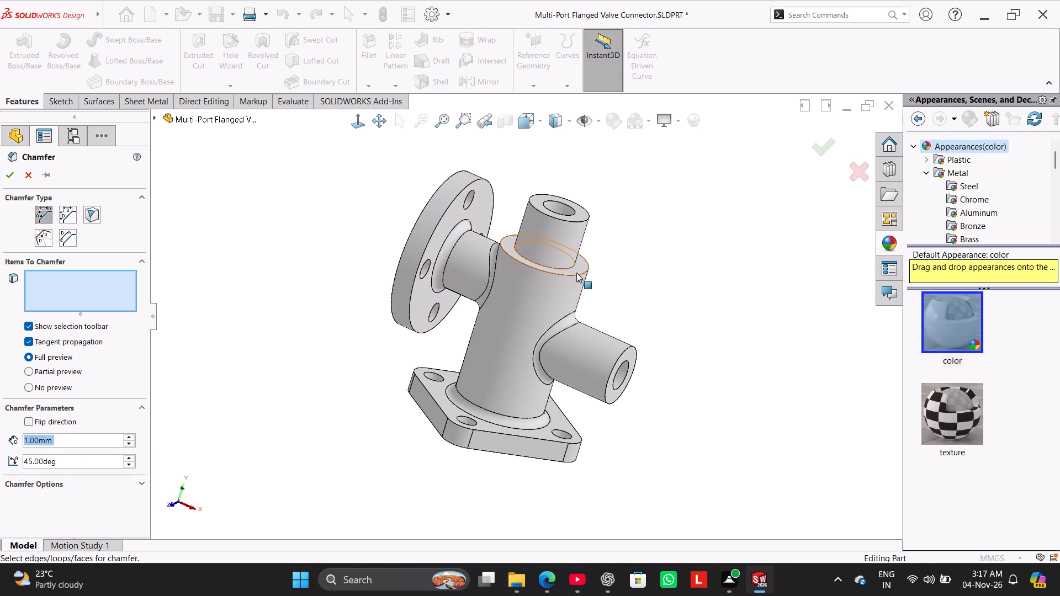
pyautogui.click(583, 274)
pyautogui.click(582, 222)
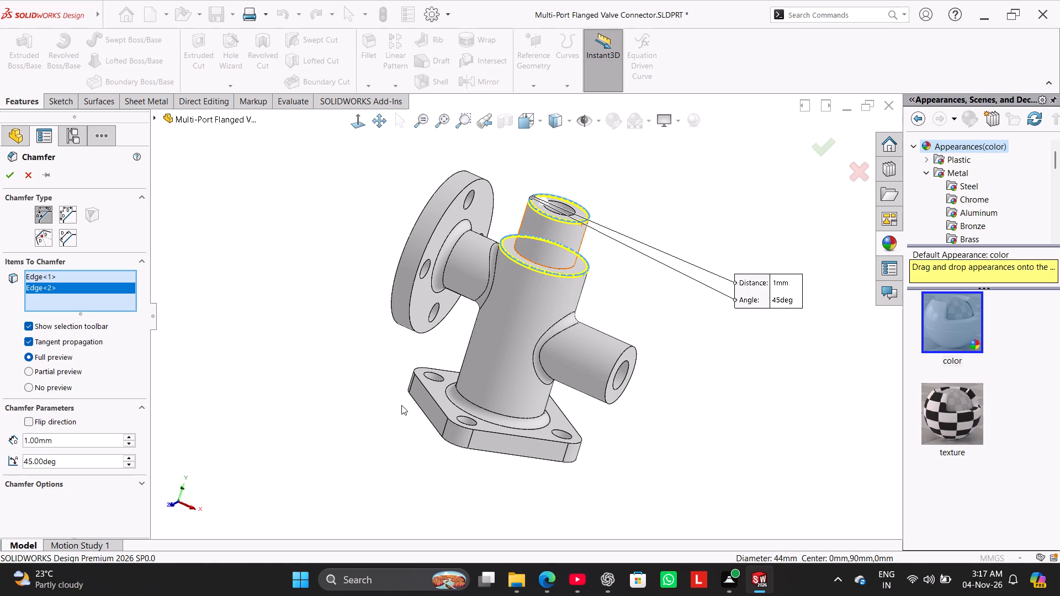
pyautogui.click(613, 366)
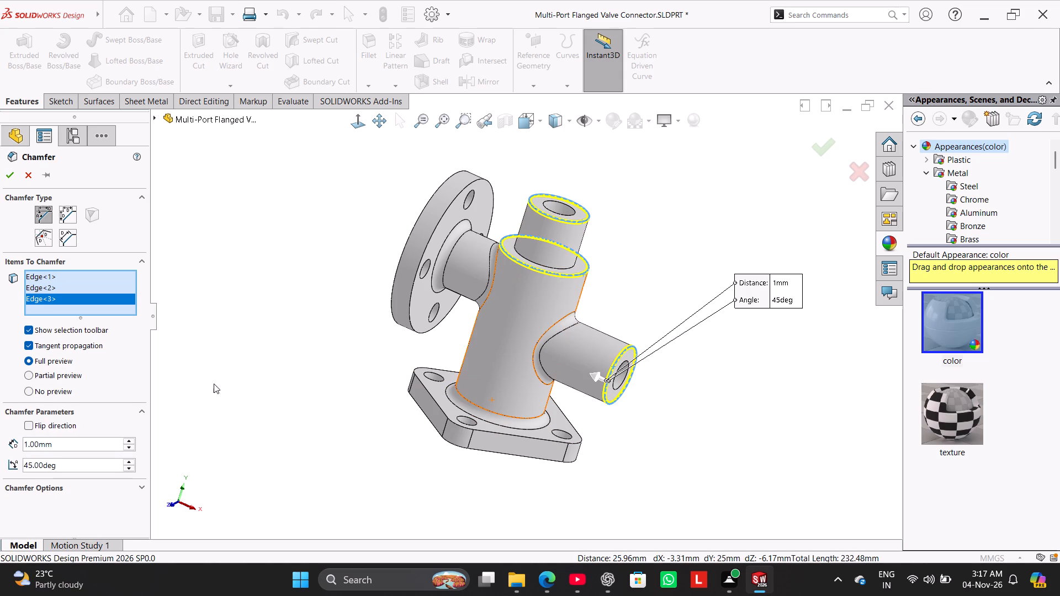
pyautogui.click(6, 178)
pyautogui.click(269, 308)
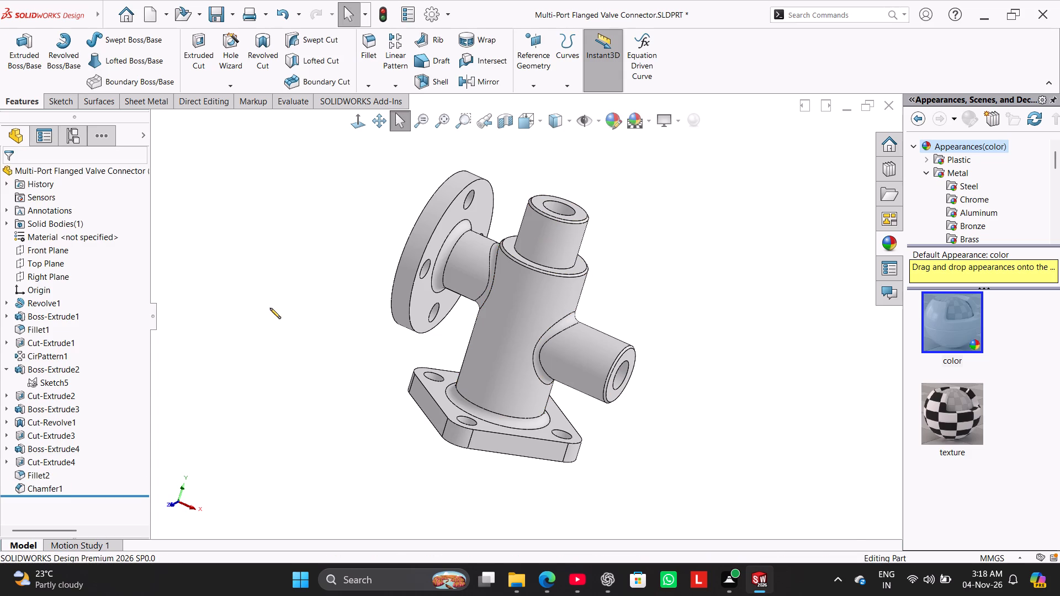
# Start a Thread feature for the plain side branch, ready to select its circular end edge.
pyautogui.moveTo(266, 331); pyautogui.dragTo(346, 264, button='right')
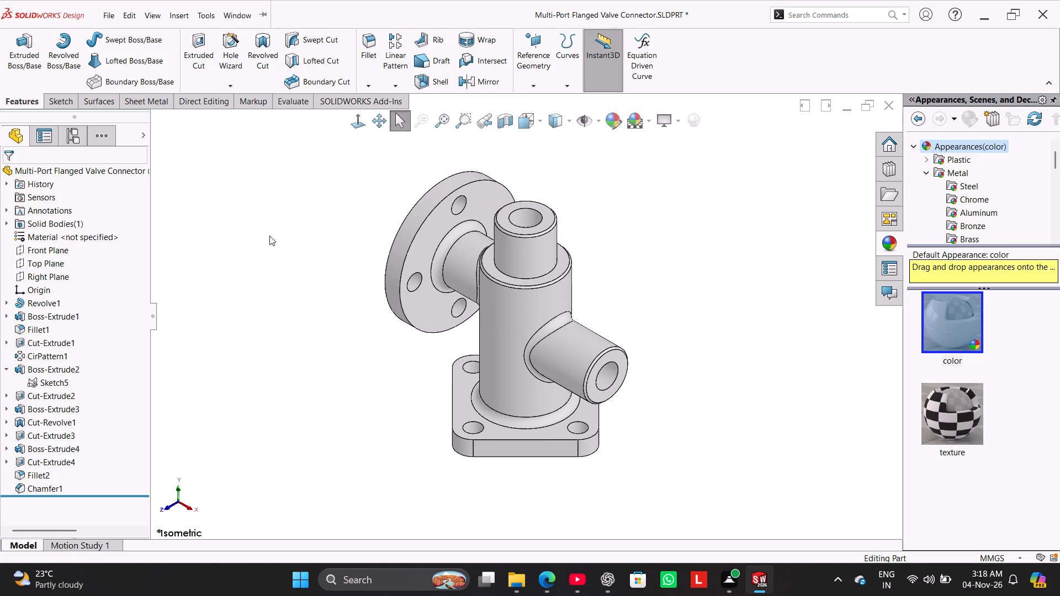
pyautogui.click(236, 52)
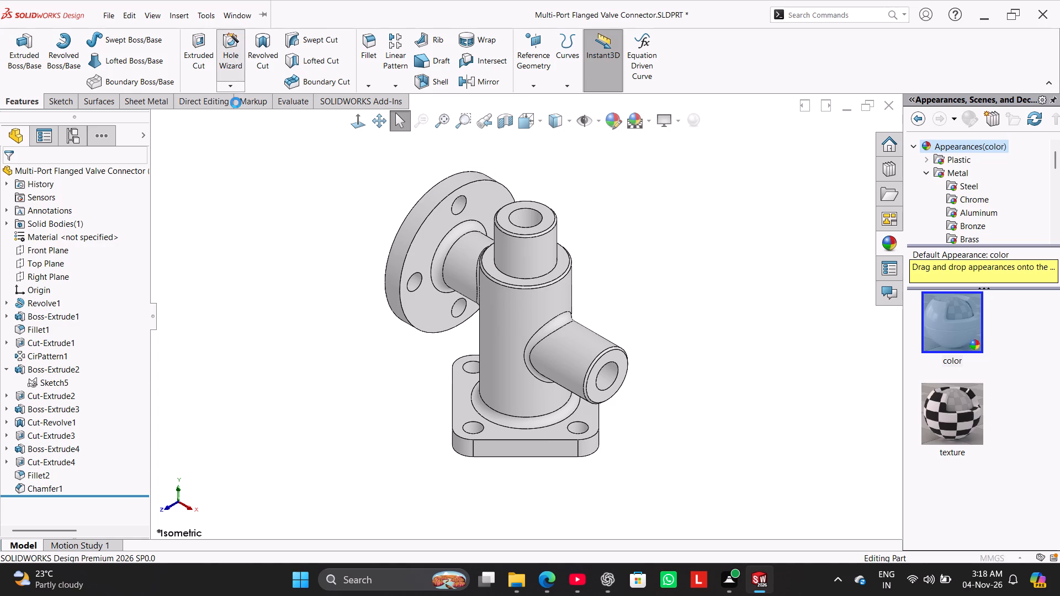
pyautogui.click(31, 167)
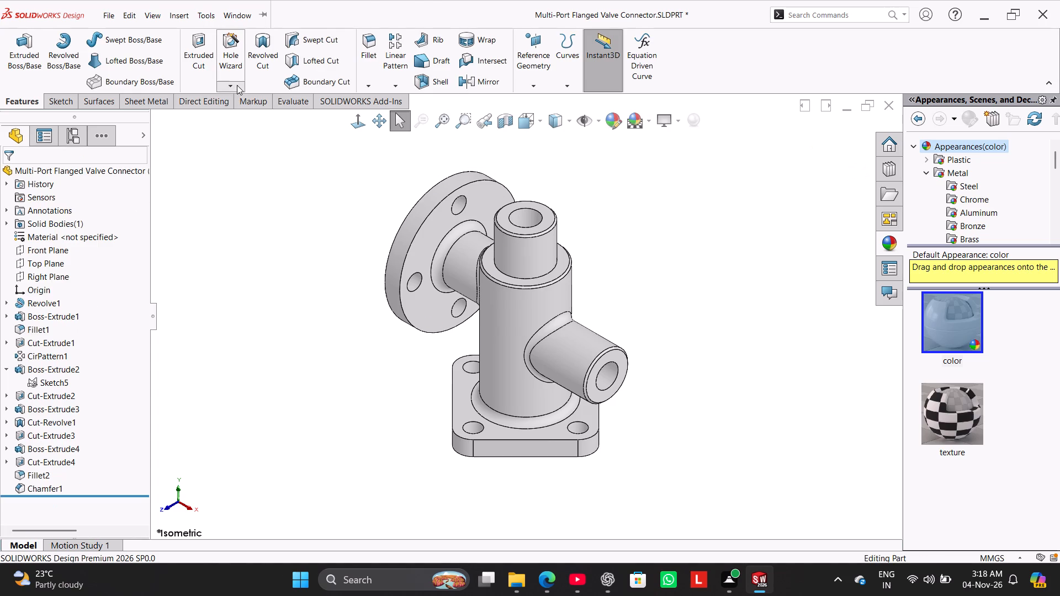
pyautogui.click(237, 85)
pyautogui.click(255, 123)
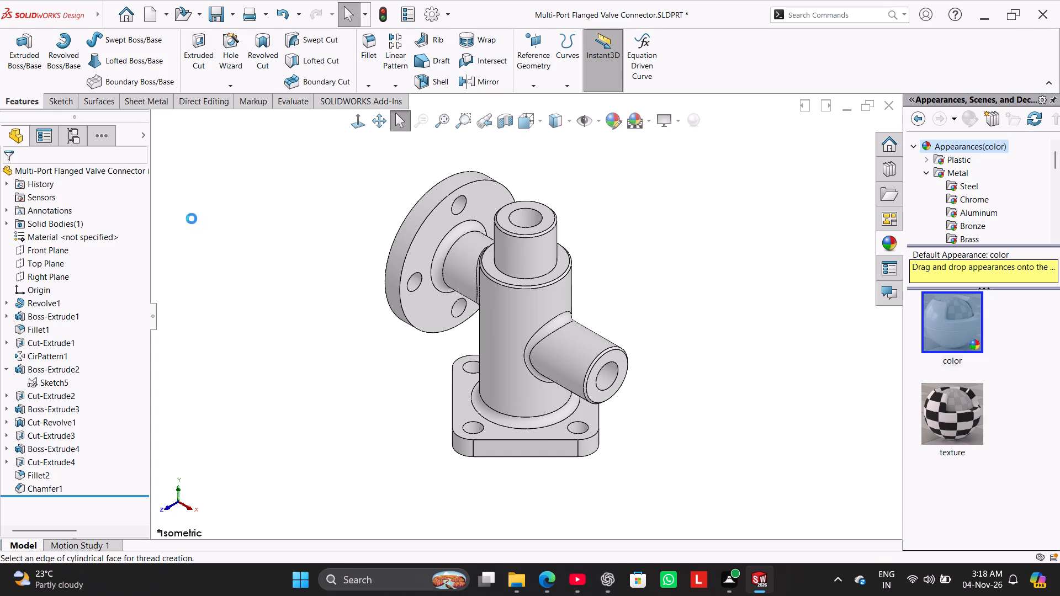
pyautogui.click(620, 299)
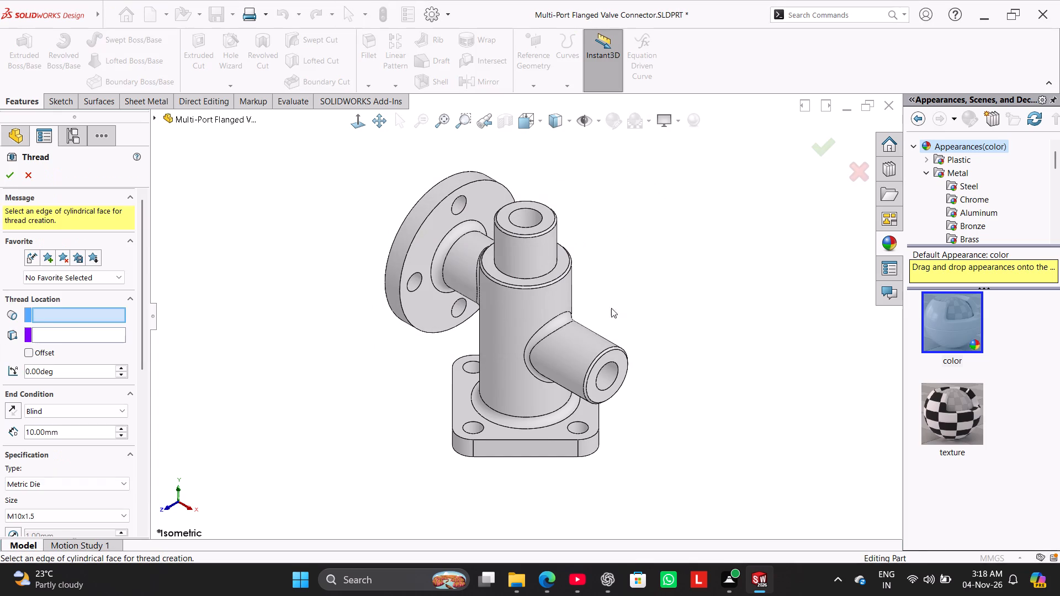
pyautogui.scroll(-3, 645, 355)
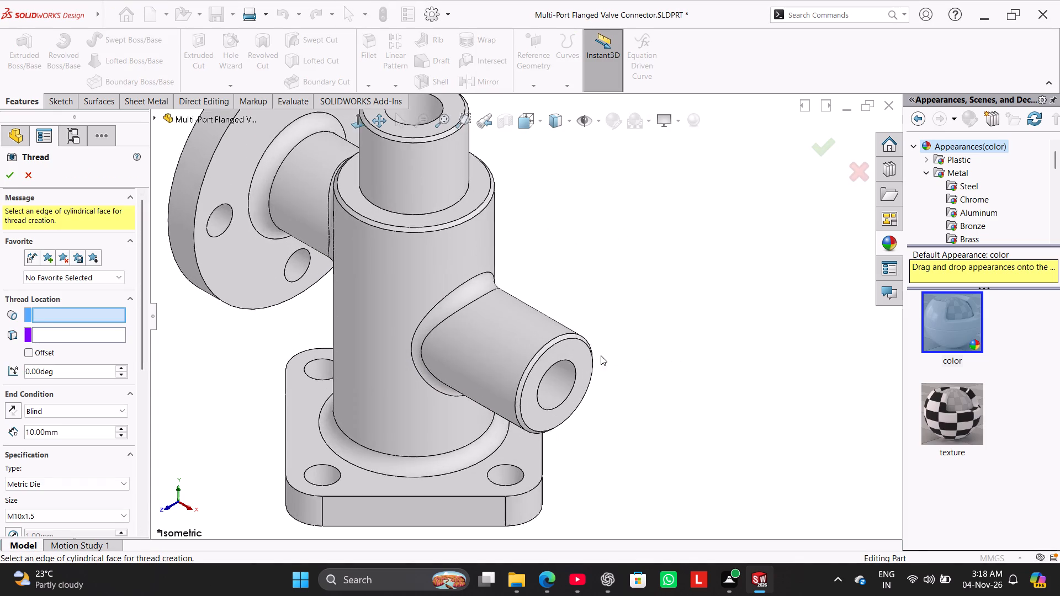
pyautogui.scroll(-2, 592, 355)
pyautogui.scroll(-1, 555, 307)
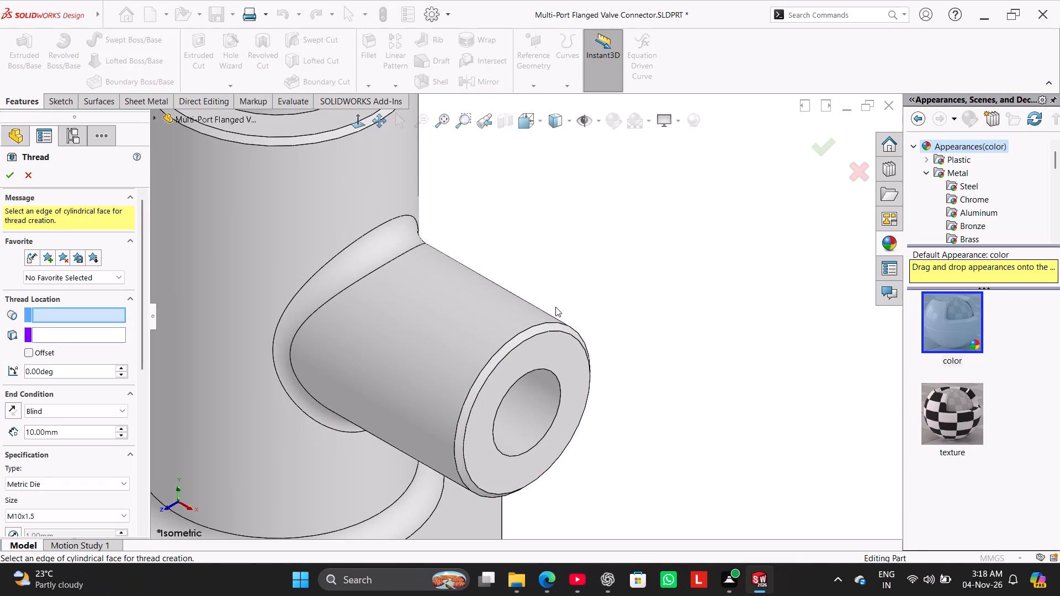
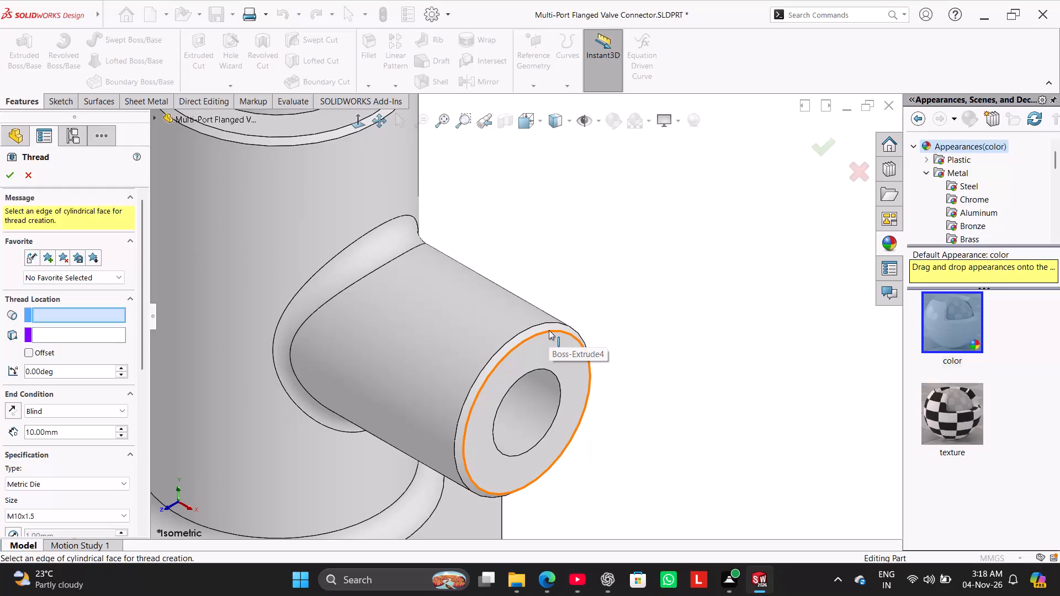
# Place the thread on the plain side branch's outer end edge, starting at its end face, with size M27x3.0, and open its depth for editing.
pyautogui.click(544, 323)
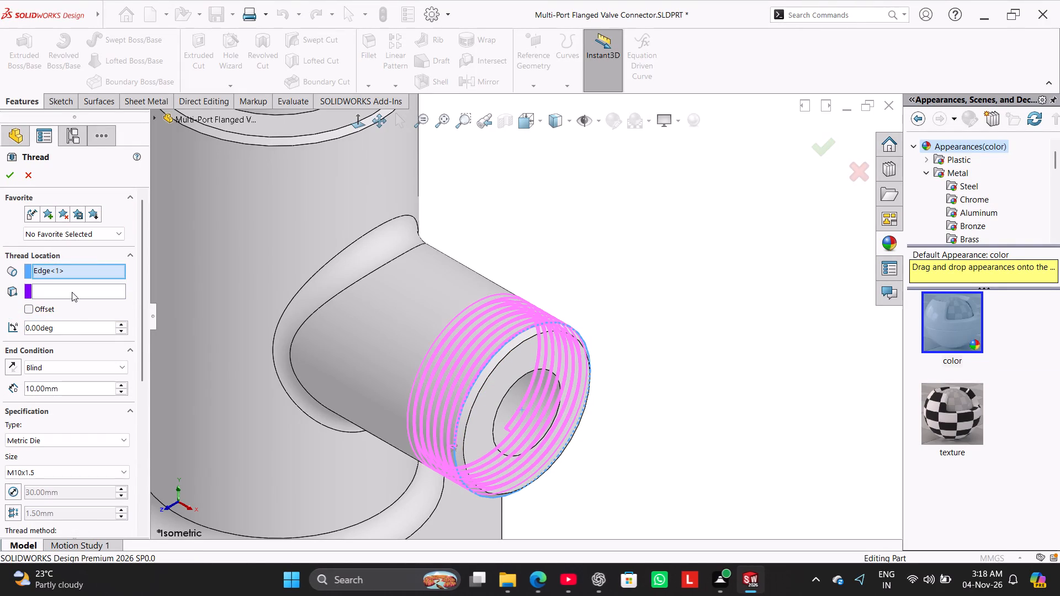
pyautogui.click(72, 292)
pyautogui.click(502, 371)
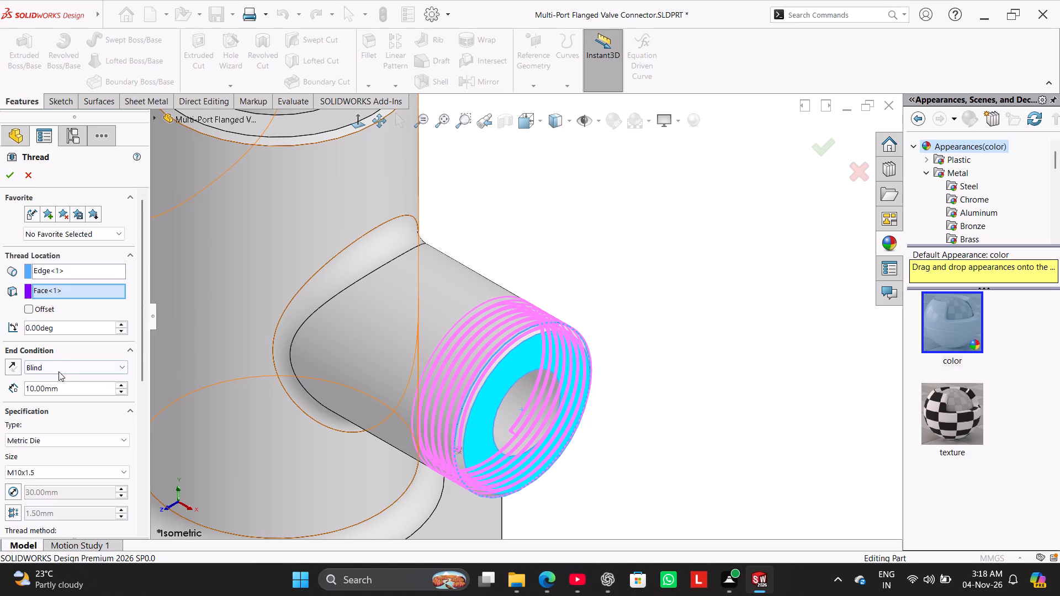
pyautogui.click(68, 472)
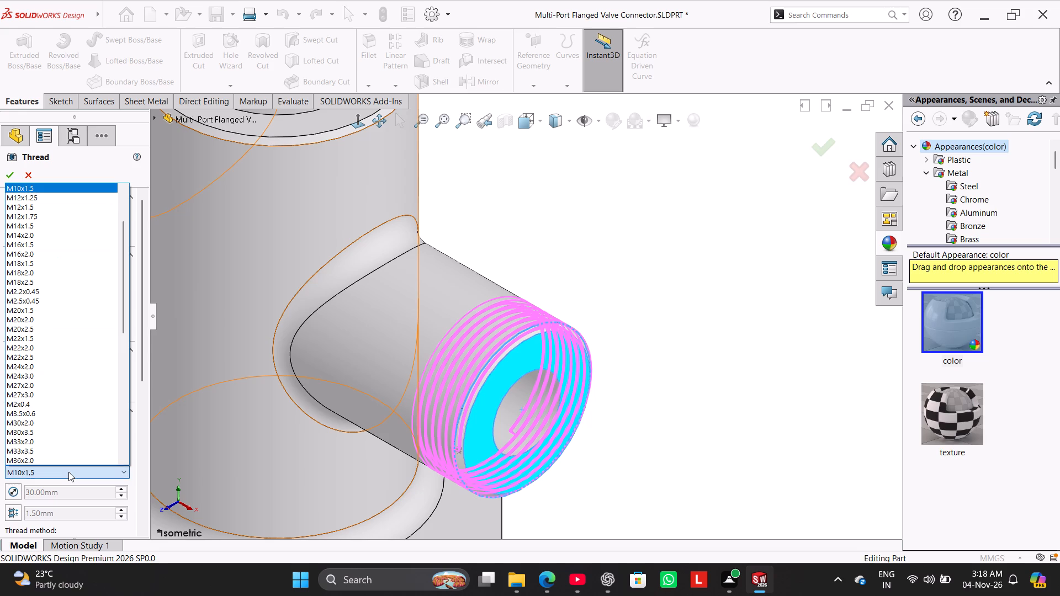
pyautogui.click(66, 392)
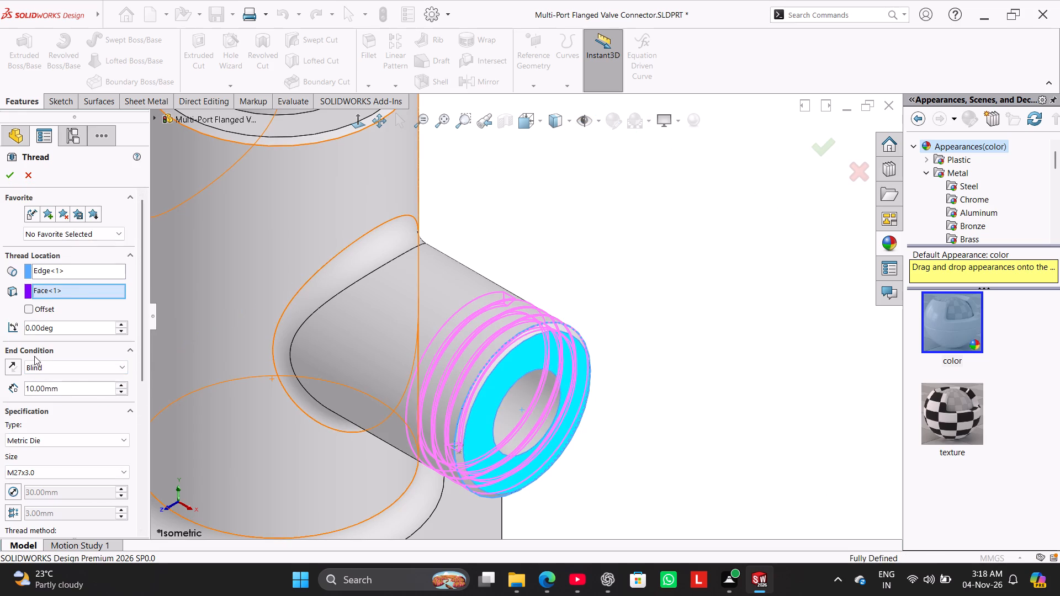
pyautogui.doubleClick(71, 384)
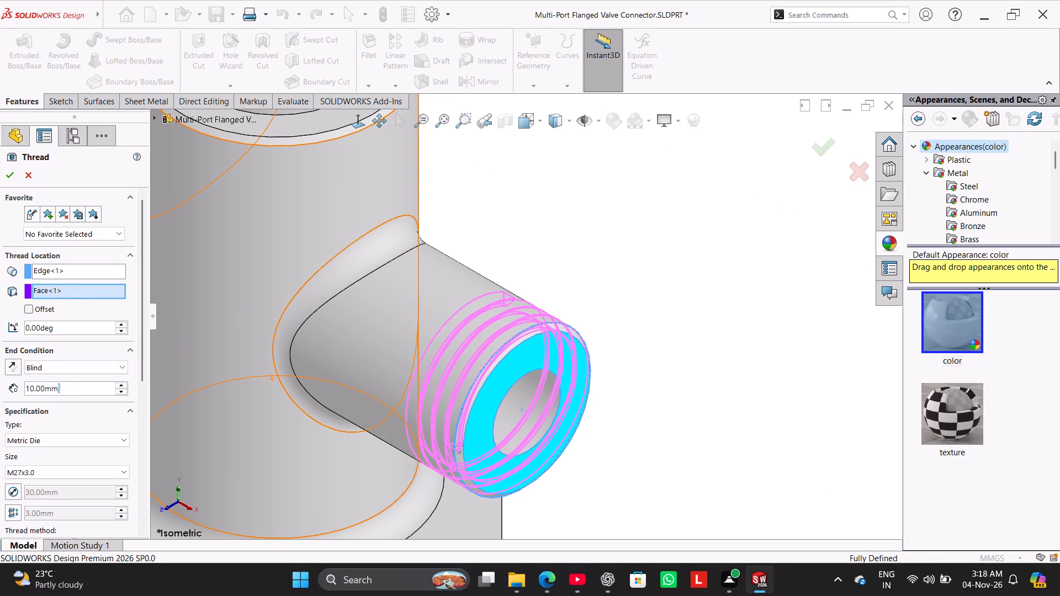
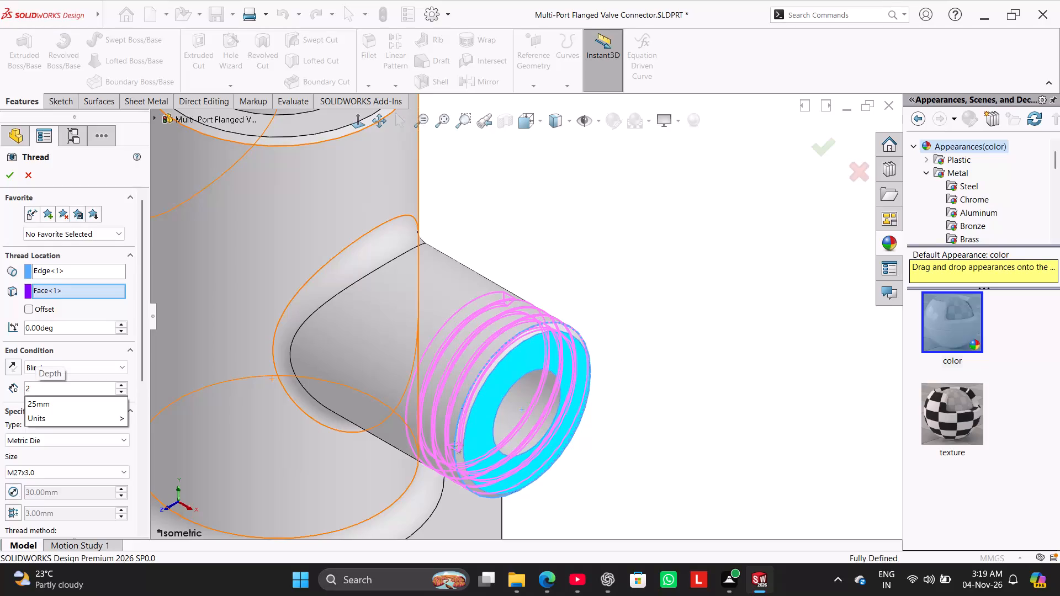
# Set the thread's blind depth to 27 mm.
pyautogui.press('7')
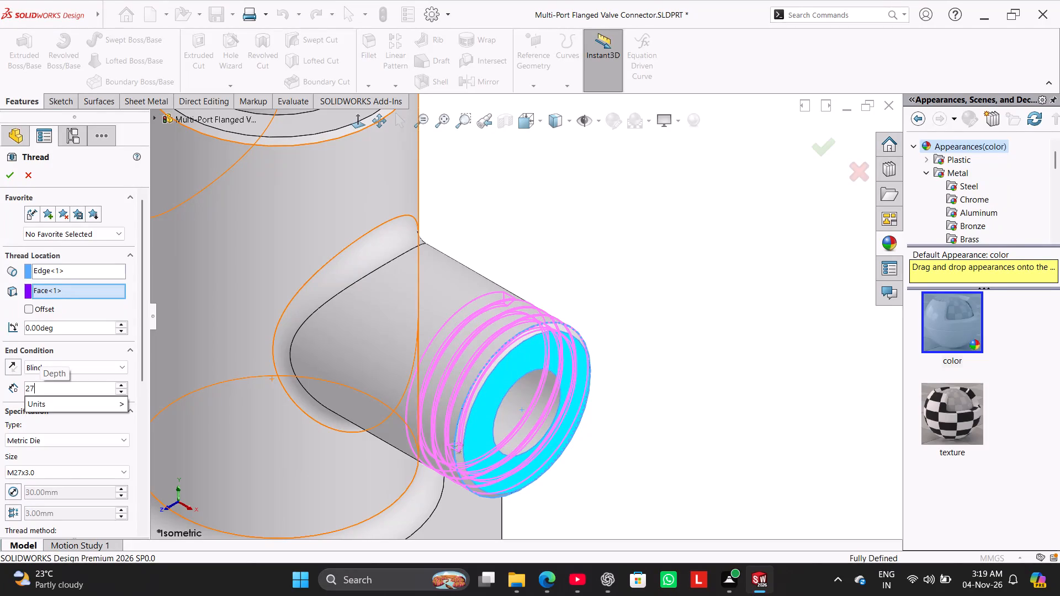
pyautogui.press('Return')
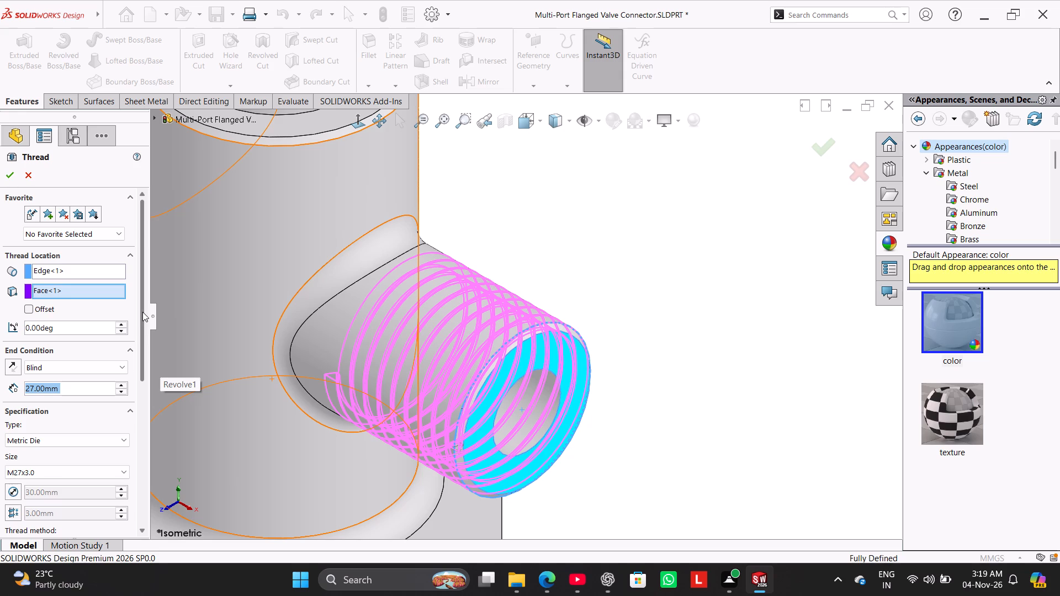
# Enable a 2 mm start offset for the thread and reverse it so the thread starts outside the branch's end face.
pyautogui.moveTo(142, 312); pyautogui.dragTo(142, 314)
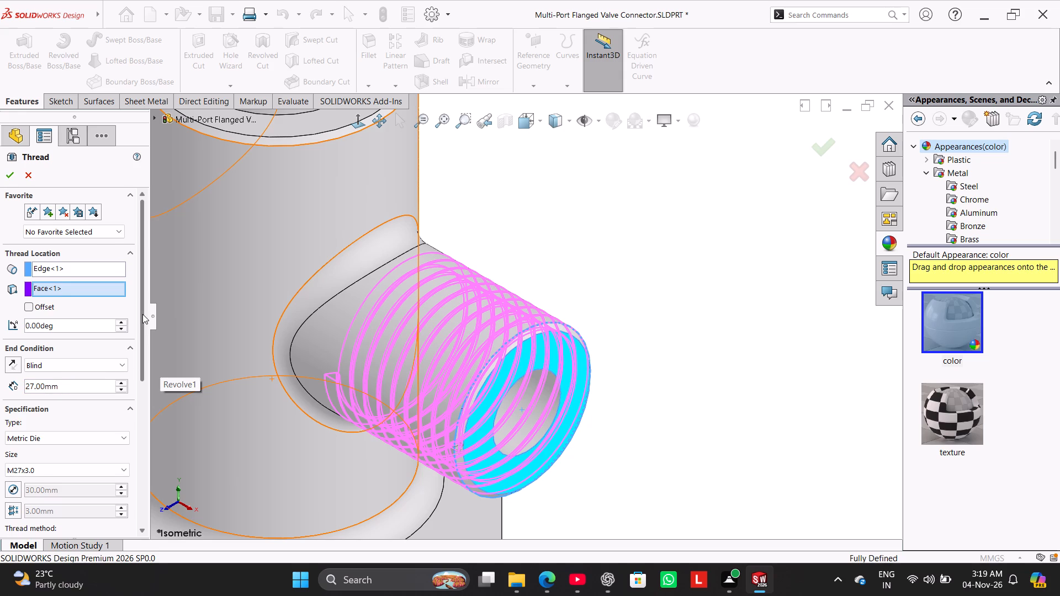
pyautogui.moveTo(142, 314); pyautogui.dragTo(142, 304)
pyautogui.click(33, 312)
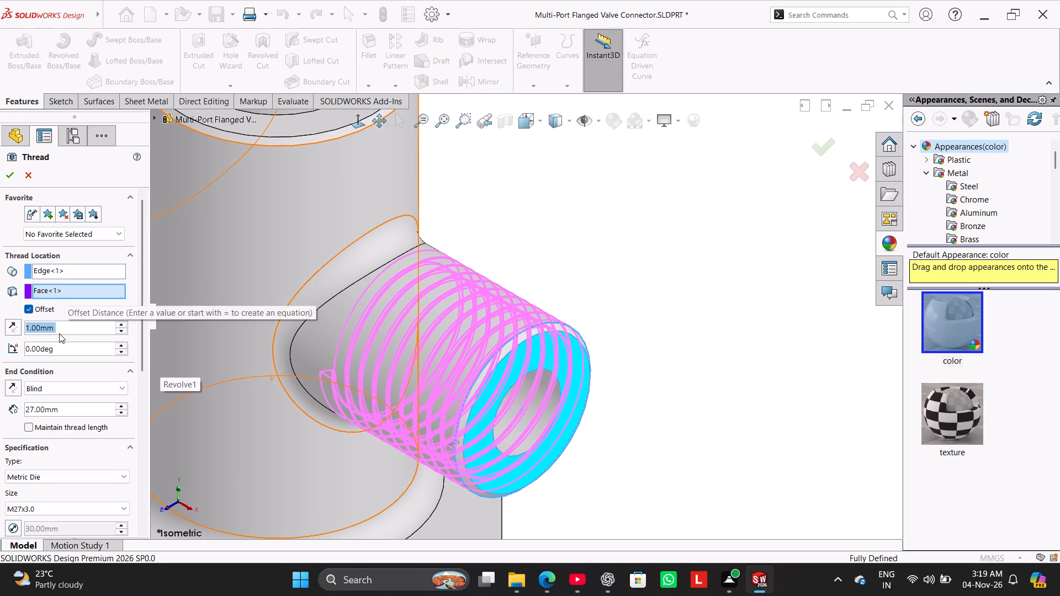
pyautogui.press('2')
pyautogui.press('Return')
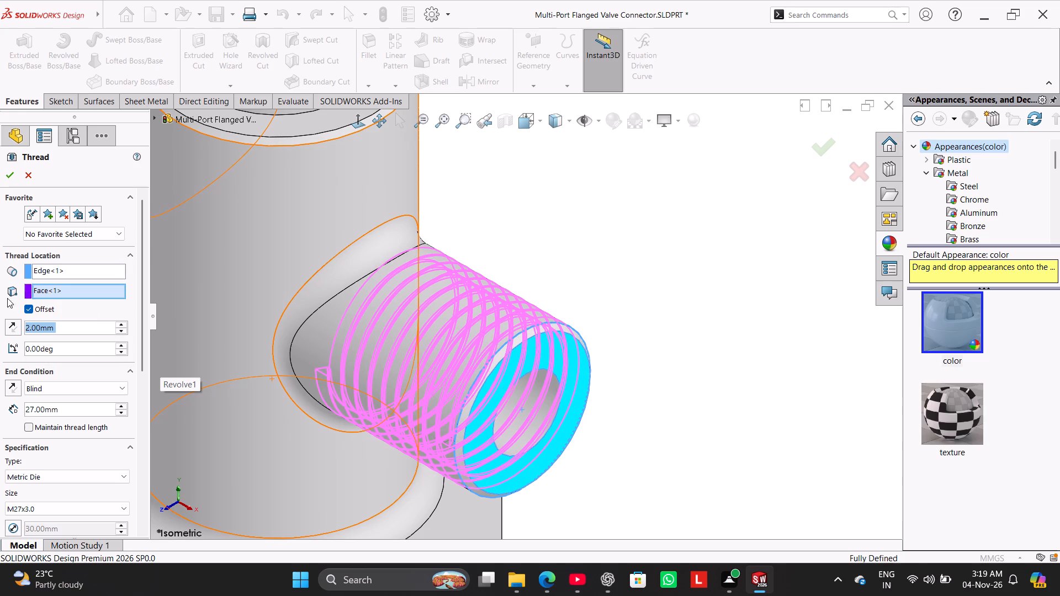
pyautogui.click(14, 320)
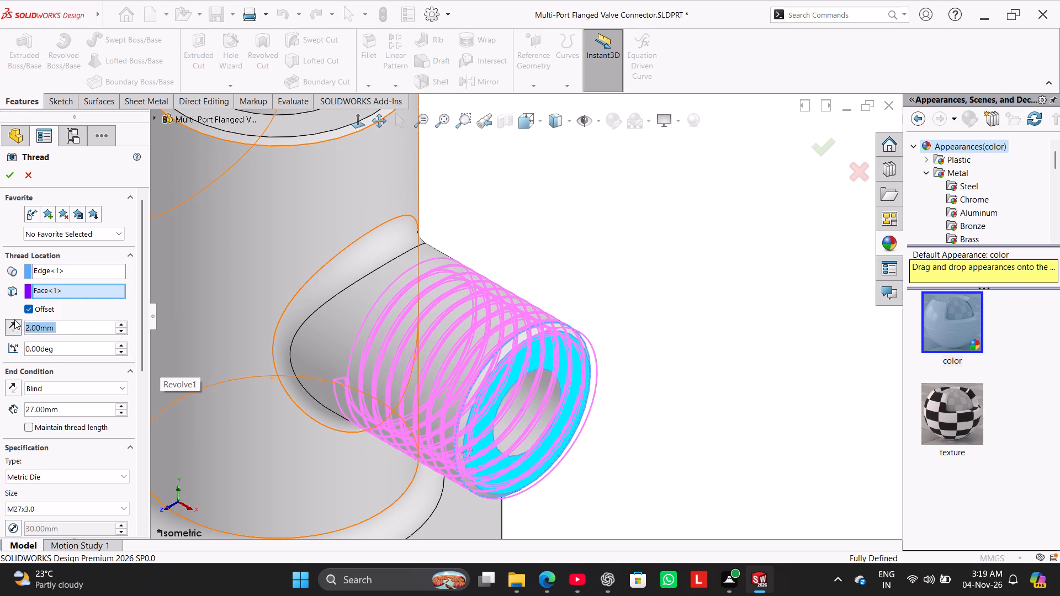
pyautogui.click(14, 321)
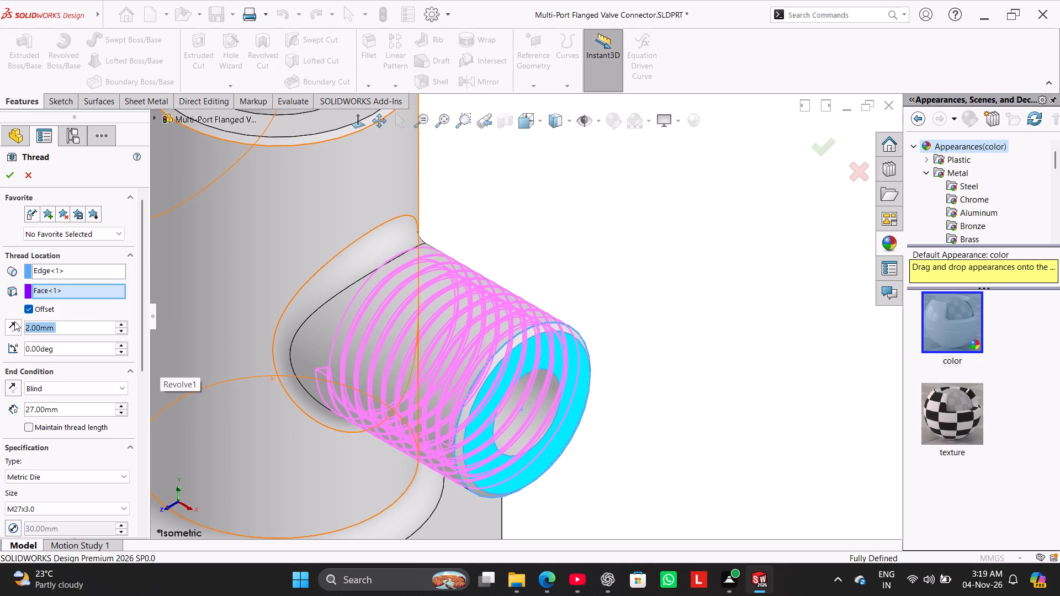
pyautogui.click(14, 321)
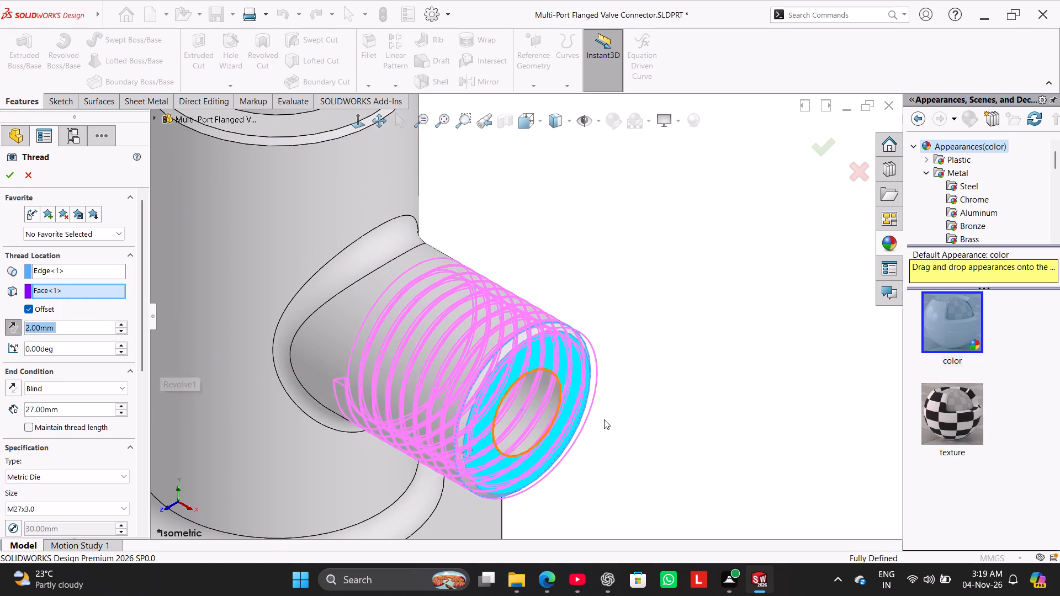
# Set the thread's start offset to 5 mm and enable maintaining the thread length.
pyautogui.moveTo(607, 415); pyautogui.dragTo(647, 342, button='middle')
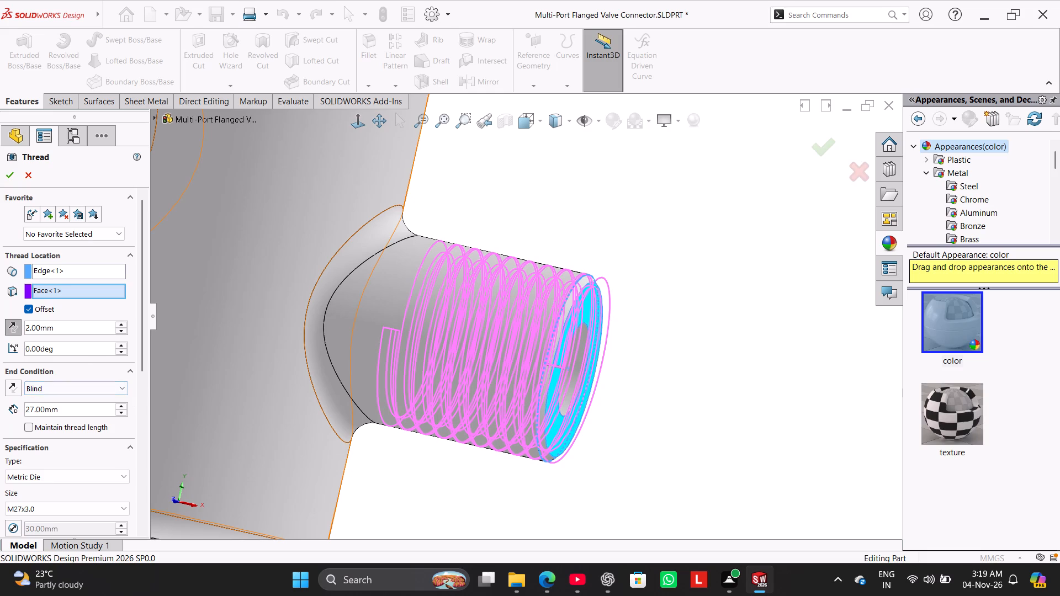
pyautogui.moveTo(136, 364); pyautogui.dragTo(137, 394)
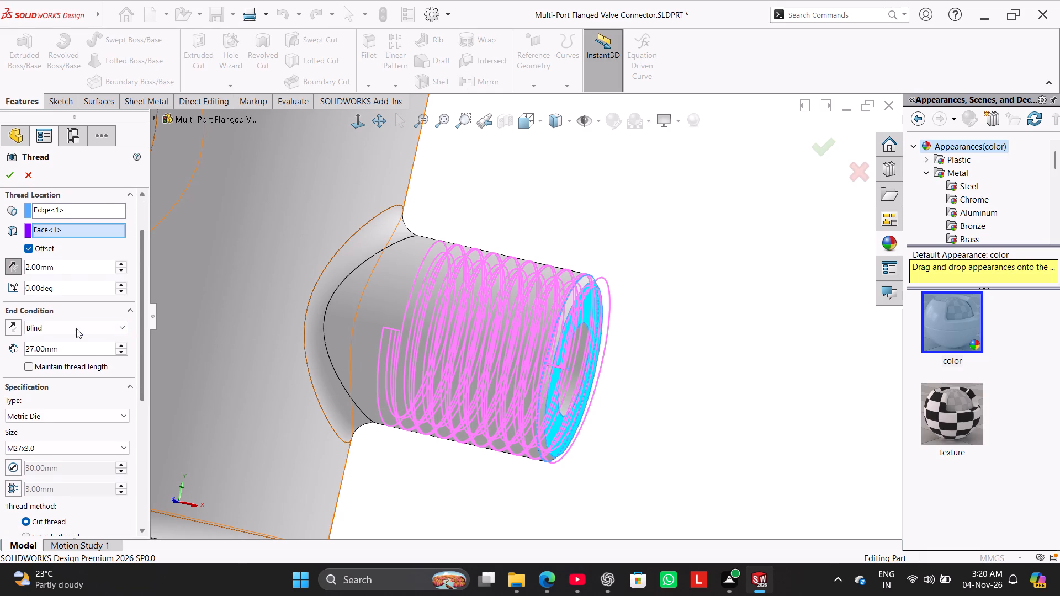
pyautogui.doubleClick(66, 270)
pyautogui.press('5')
pyautogui.press('Return')
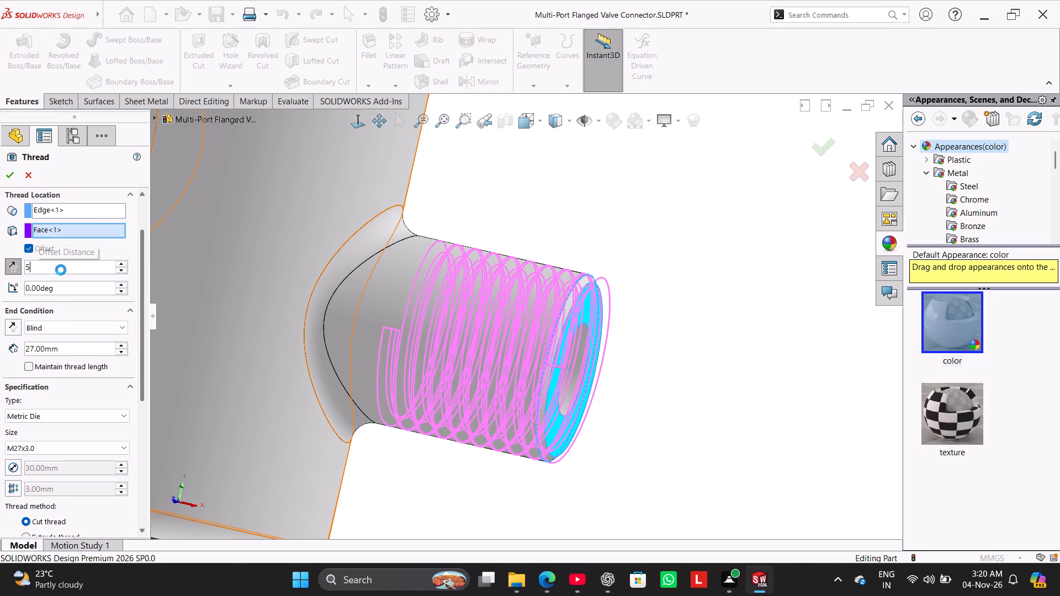
pyautogui.moveTo(141, 286); pyautogui.dragTo(141, 292)
pyautogui.click(31, 351)
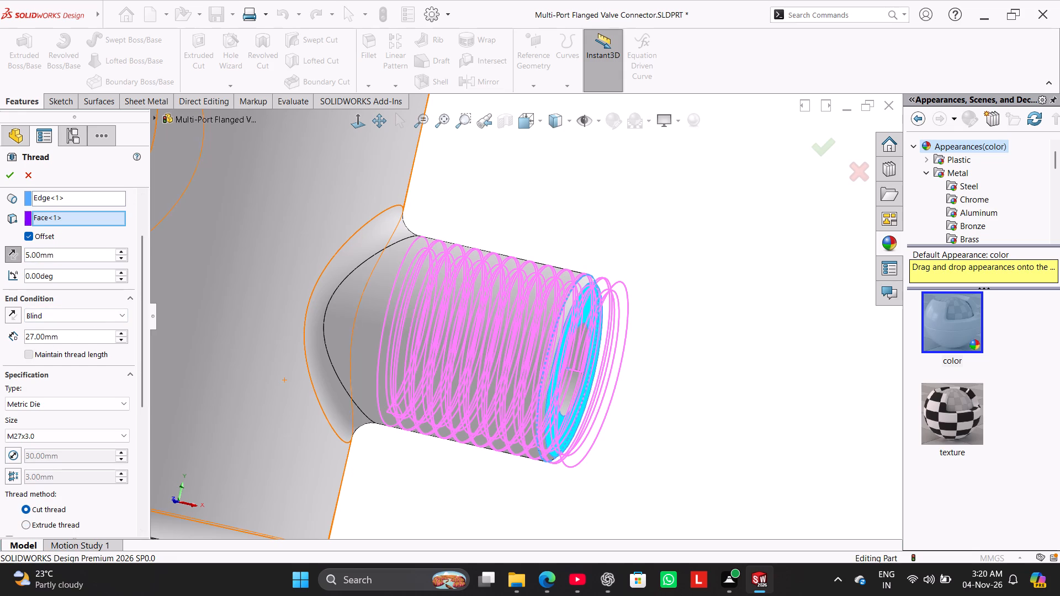
# Trim the thread with both its start face and end face, and create the cut thread on the plain side branch.
pyautogui.moveTo(138, 292); pyautogui.dragTo(138, 304)
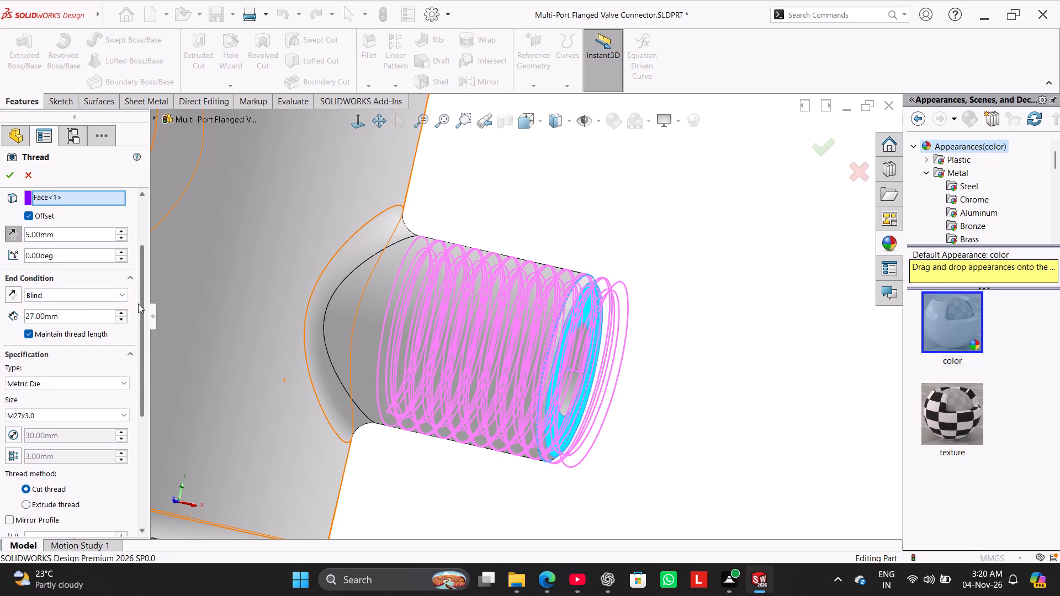
pyautogui.moveTo(138, 304); pyautogui.dragTo(147, 308)
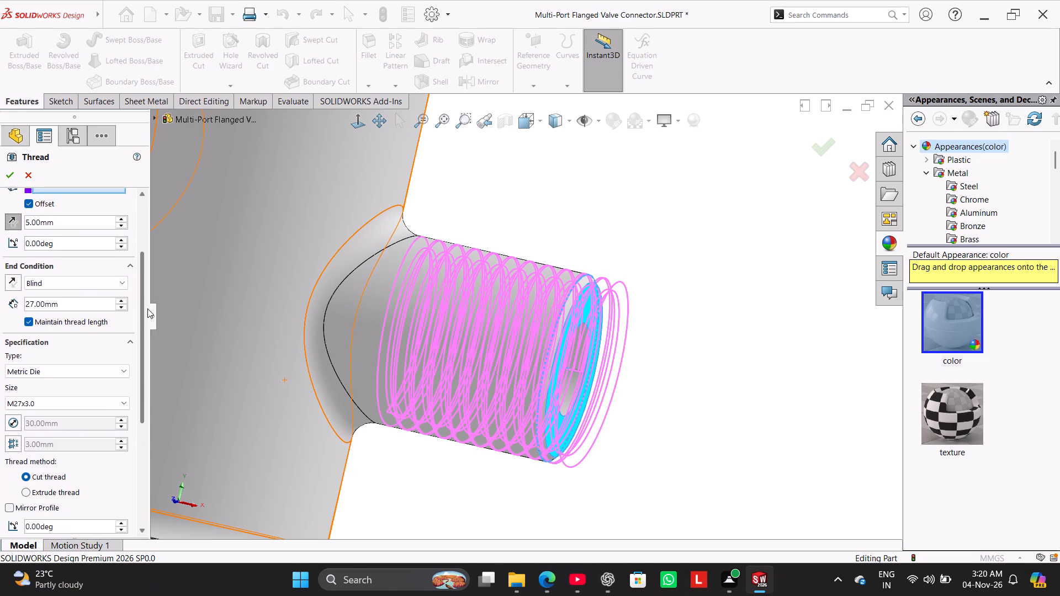
pyautogui.moveTo(147, 308); pyautogui.dragTo(147, 326)
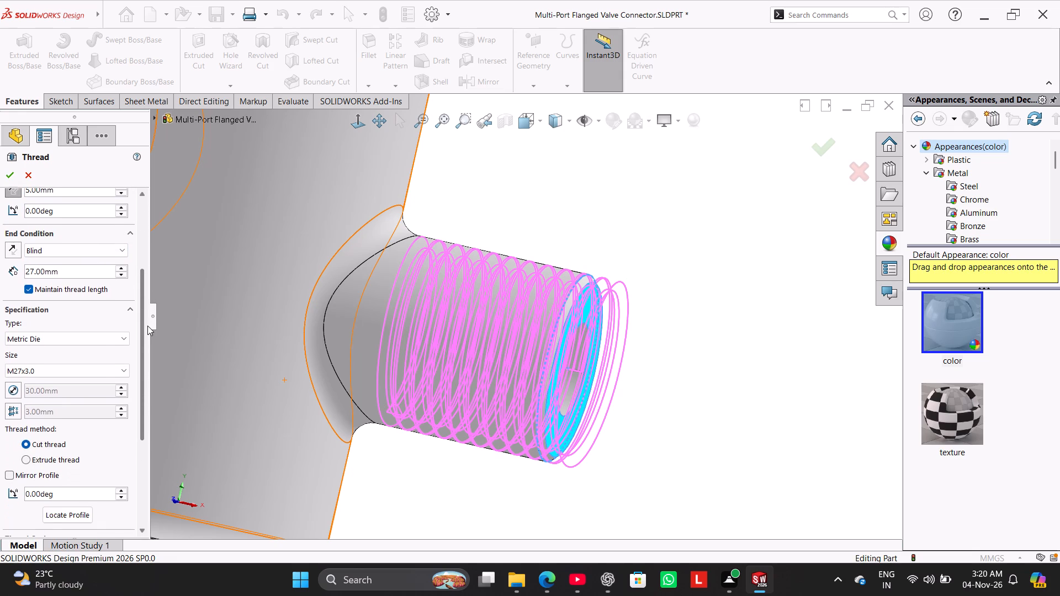
pyautogui.moveTo(147, 326); pyautogui.dragTo(145, 351)
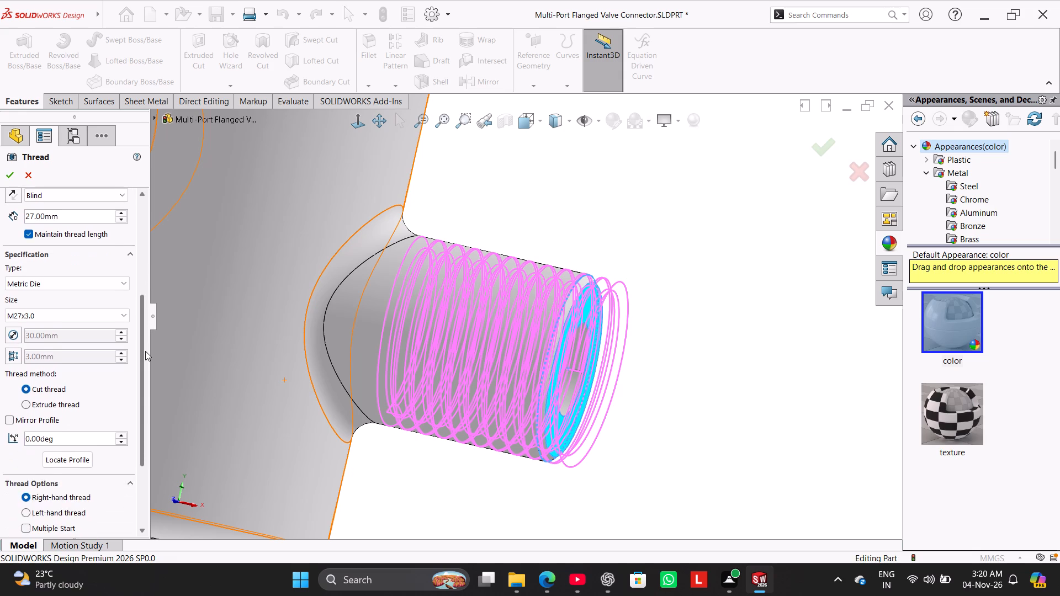
pyautogui.moveTo(145, 351); pyautogui.dragTo(136, 408)
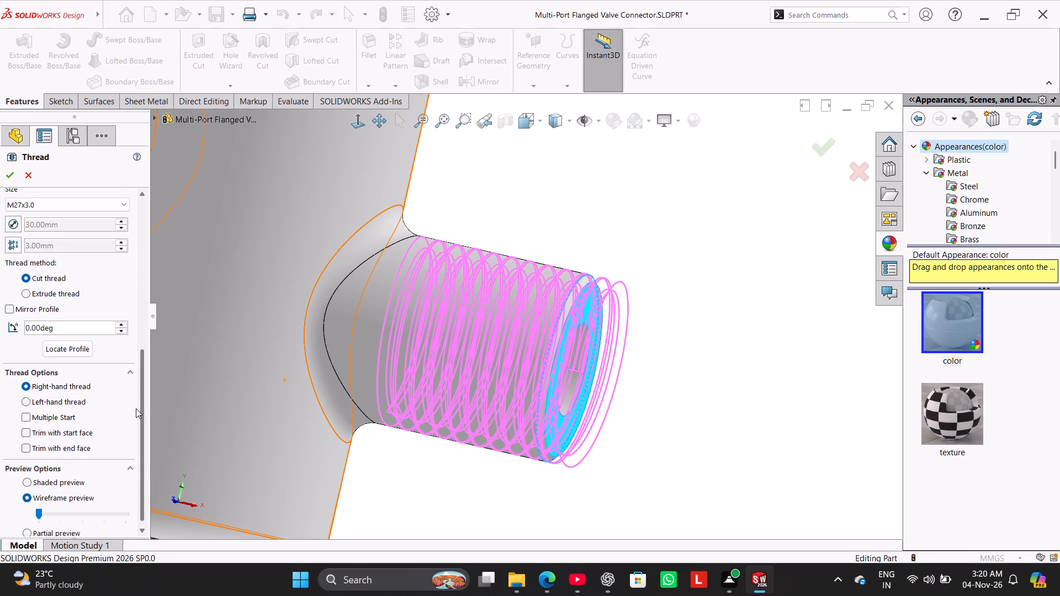
pyautogui.moveTo(136, 408); pyautogui.dragTo(132, 441)
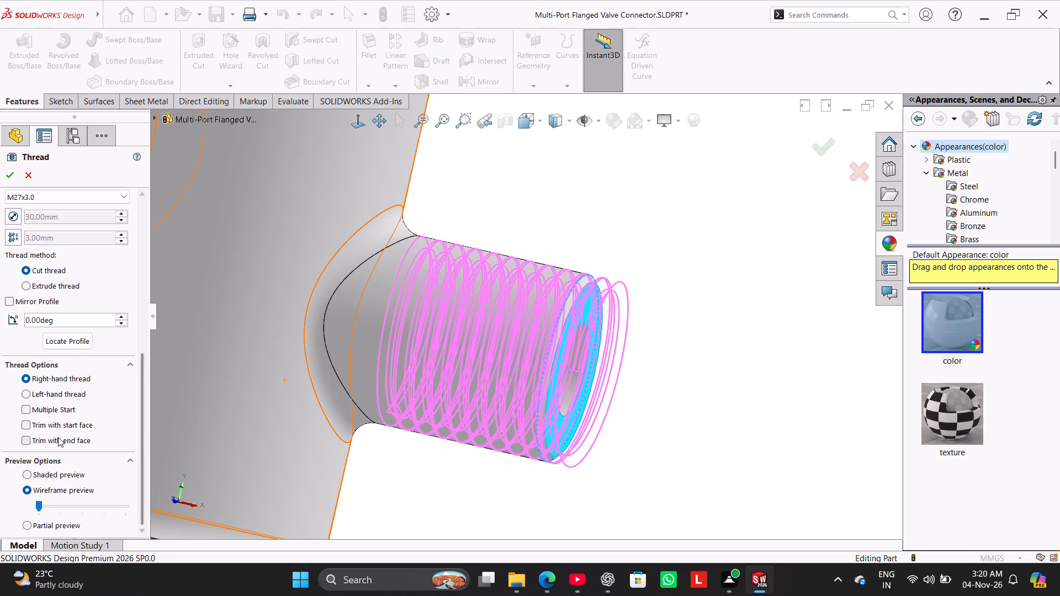
pyautogui.click(61, 440)
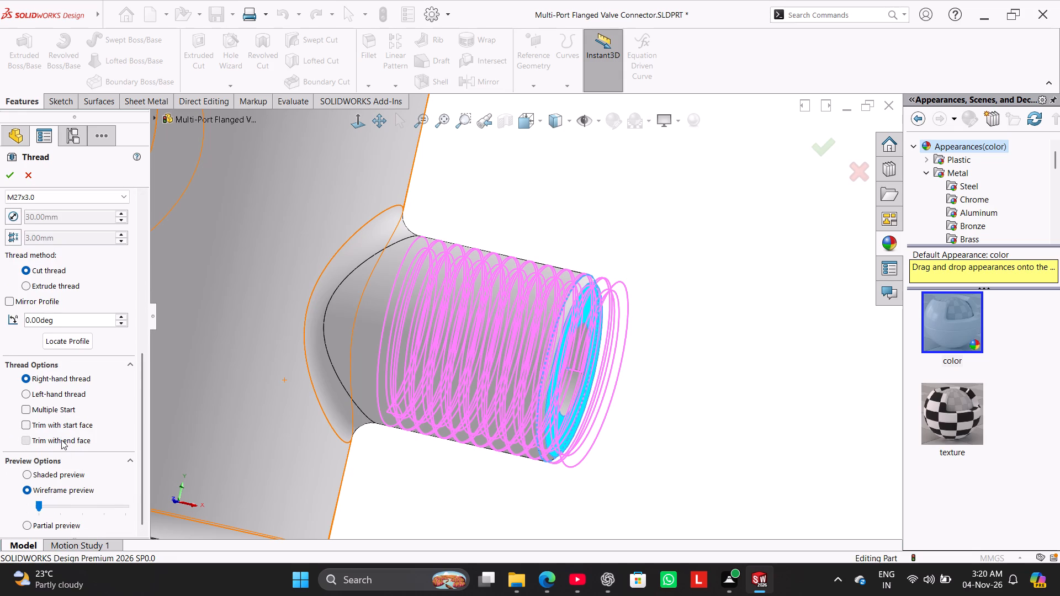
pyautogui.click(60, 428)
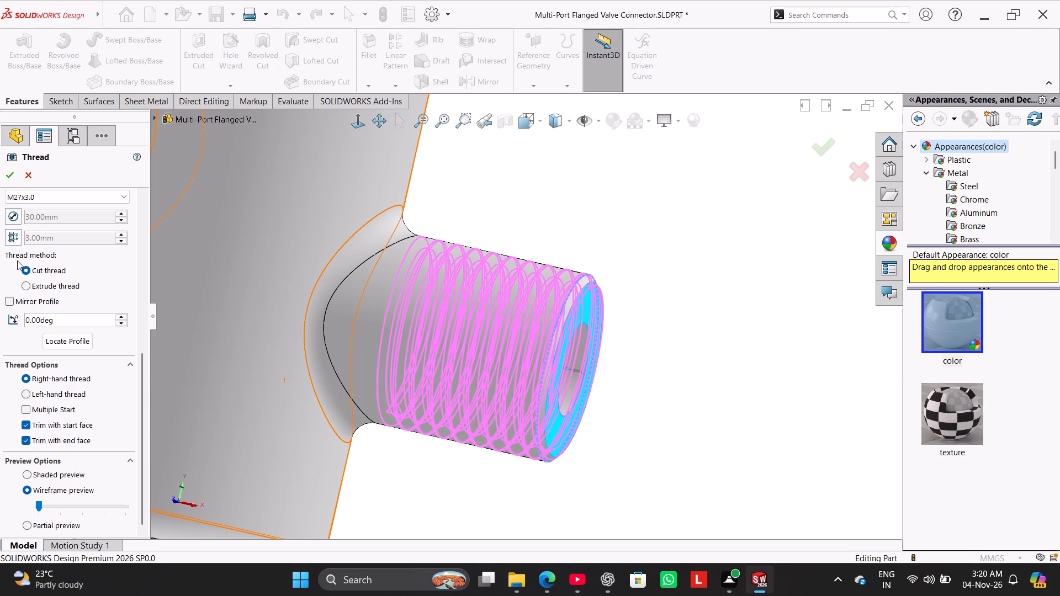
pyautogui.click(10, 173)
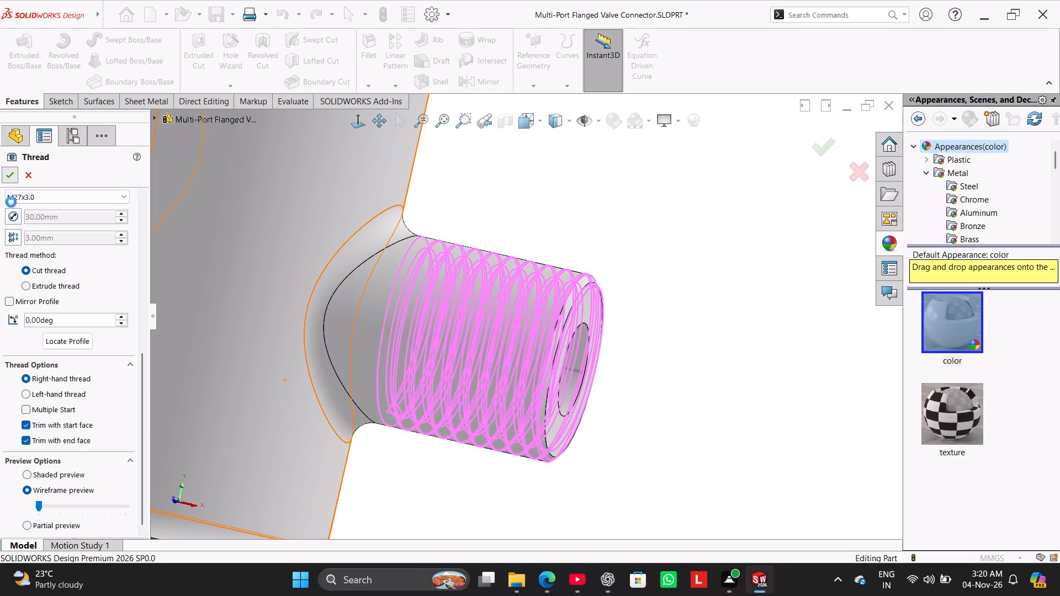
pyautogui.click(704, 176)
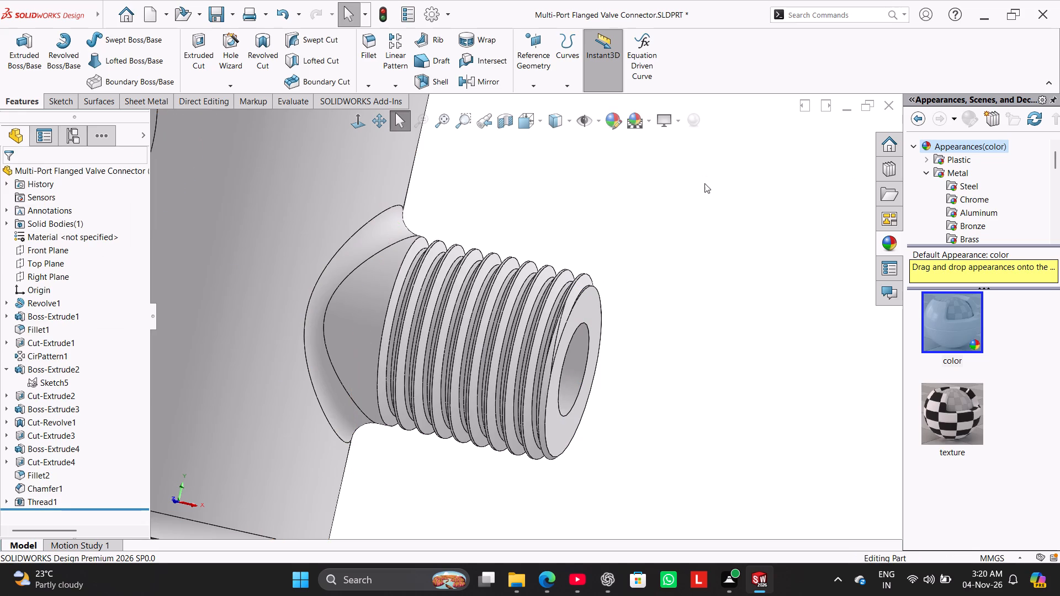
# Examine the cut thread on the plain side branch, its start and end, and the overall part from several angles.
pyautogui.moveTo(671, 248); pyautogui.dragTo(679, 261, button='middle')
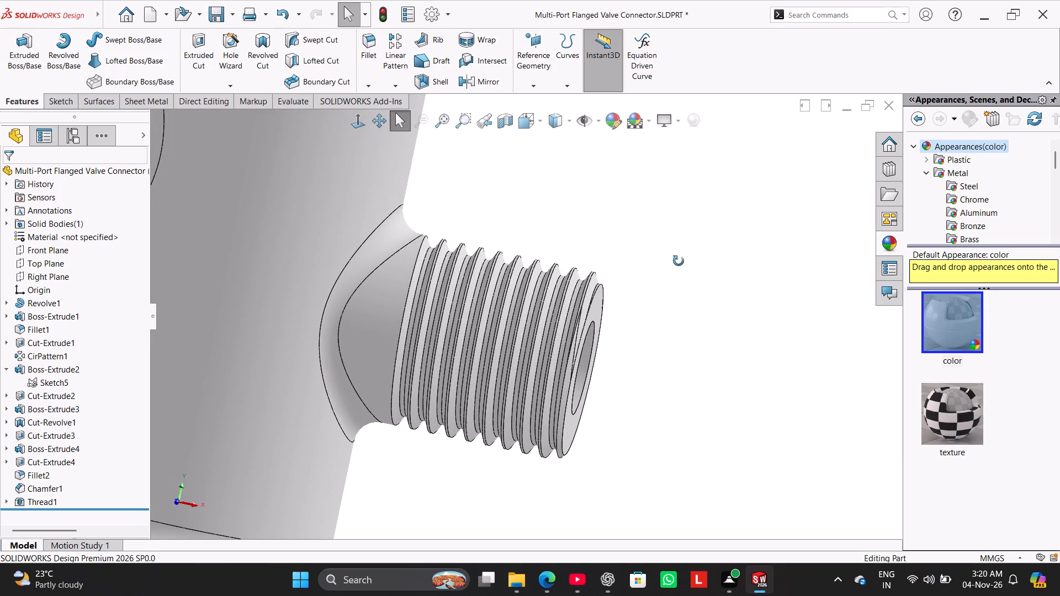
pyautogui.moveTo(679, 261); pyautogui.dragTo(680, 257, button='middle')
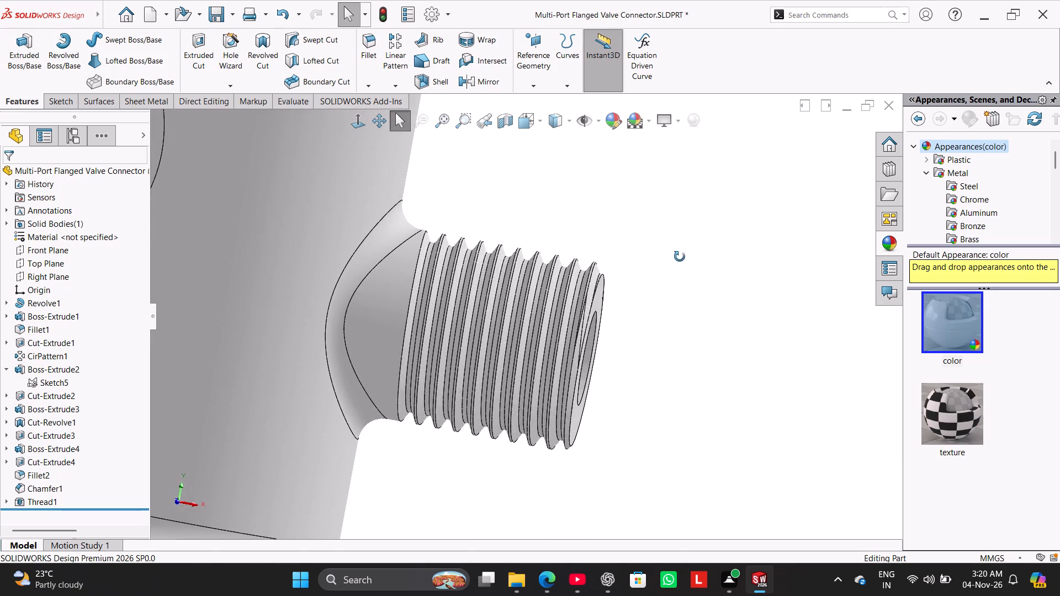
pyautogui.moveTo(680, 257); pyautogui.dragTo(677, 246, button='middle')
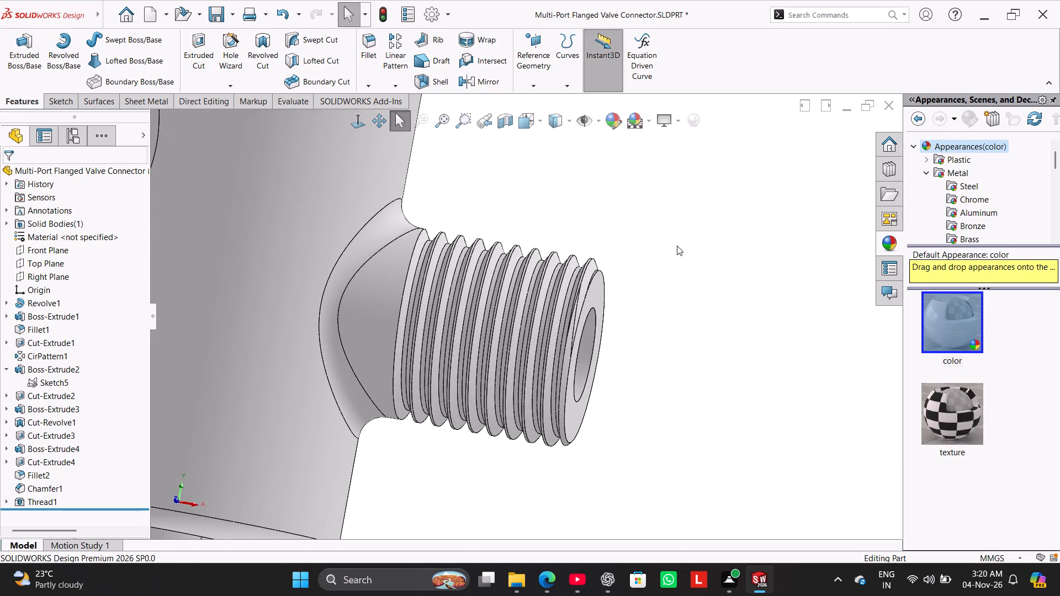
pyautogui.scroll(5, 680, 256)
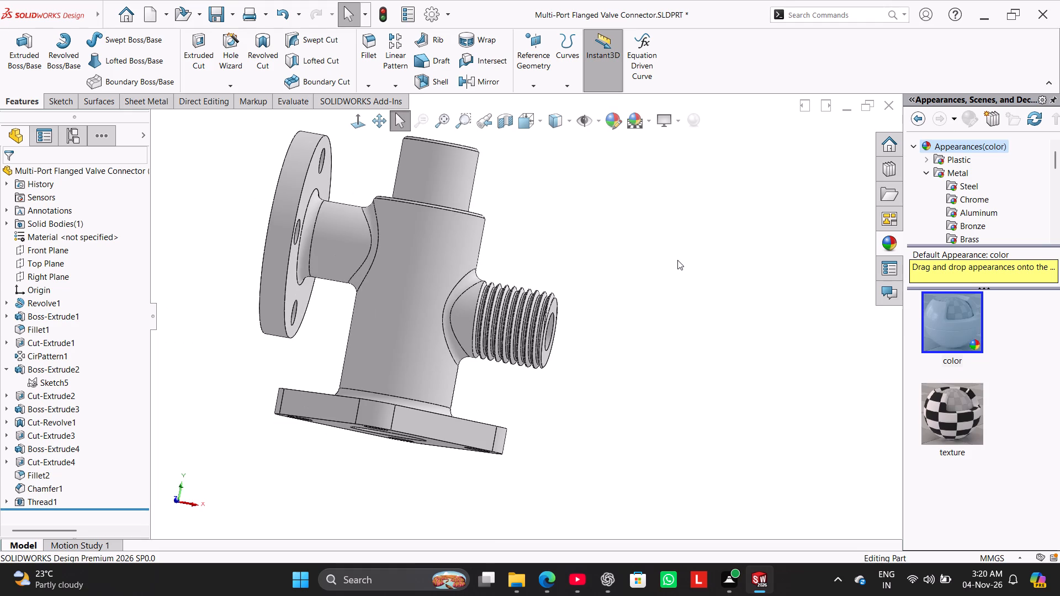
pyautogui.moveTo(683, 274); pyautogui.dragTo(669, 300, button='middle')
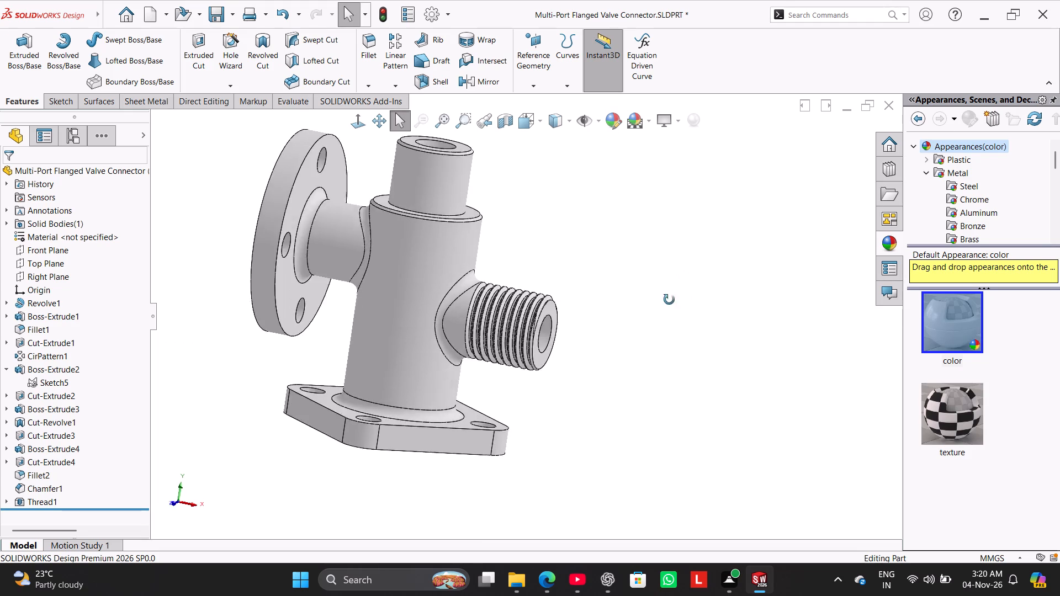
pyautogui.moveTo(669, 300); pyautogui.dragTo(658, 290, button='middle')
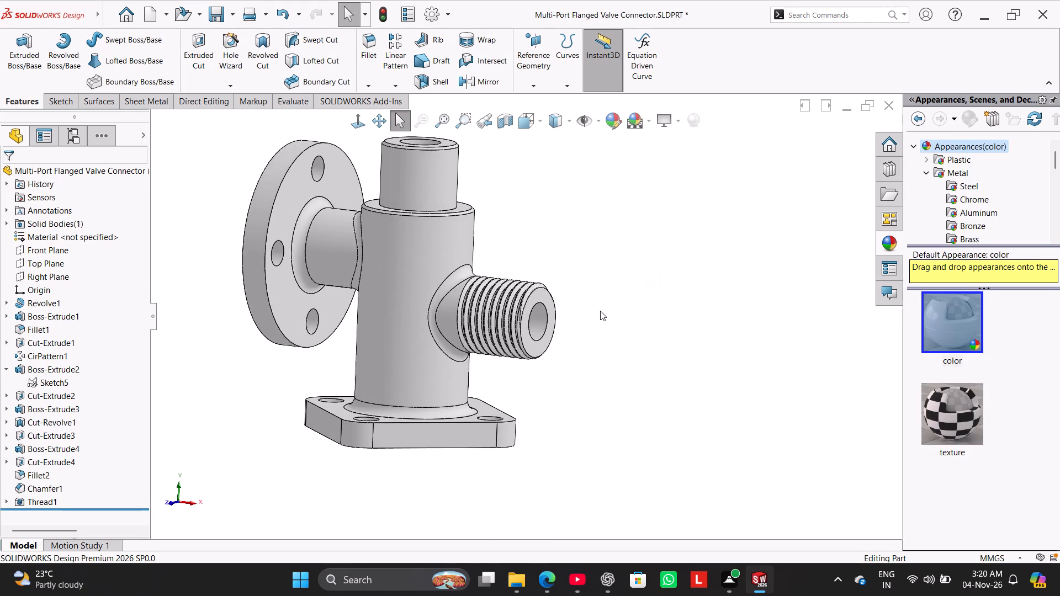
pyautogui.scroll(-7, 513, 309)
pyautogui.click(718, 225)
pyautogui.moveTo(670, 258); pyautogui.dragTo(686, 273, button='middle')
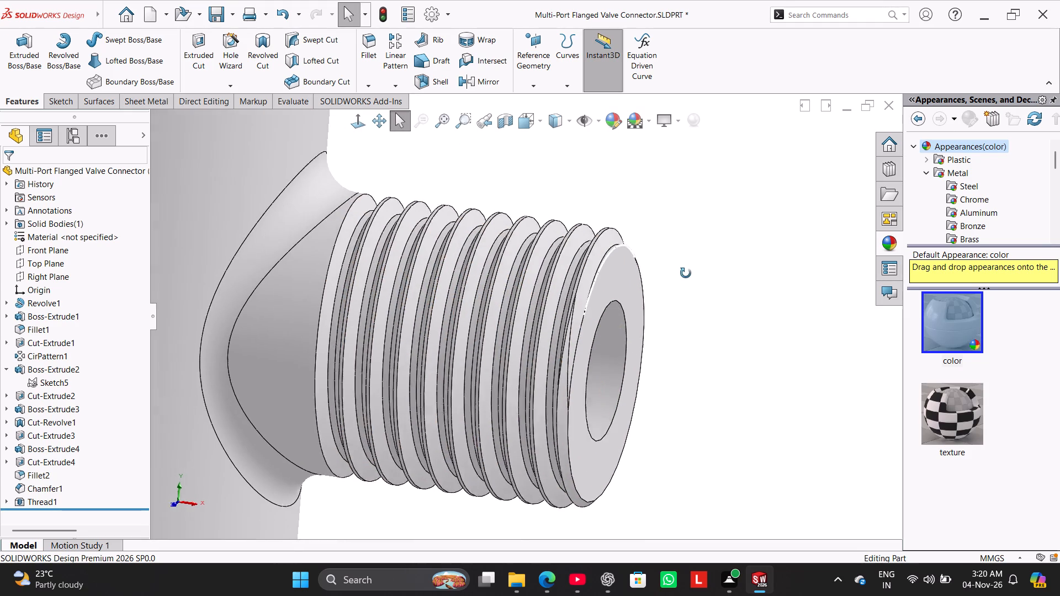
pyautogui.moveTo(686, 273); pyautogui.dragTo(697, 294, button='middle')
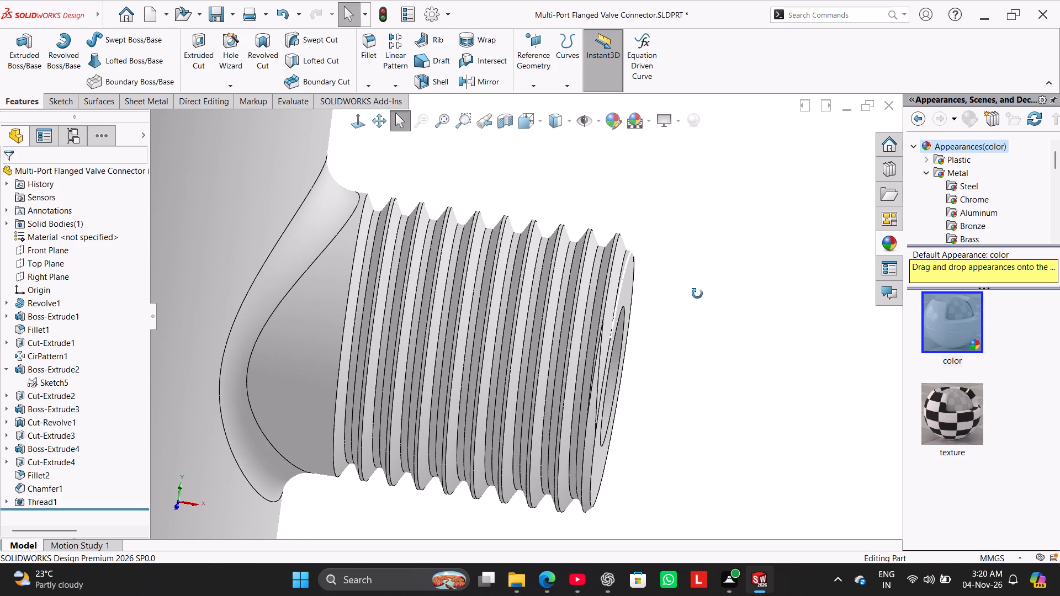
pyautogui.moveTo(697, 294); pyautogui.dragTo(697, 292, button='middle')
pyautogui.scroll(-1, 695, 249)
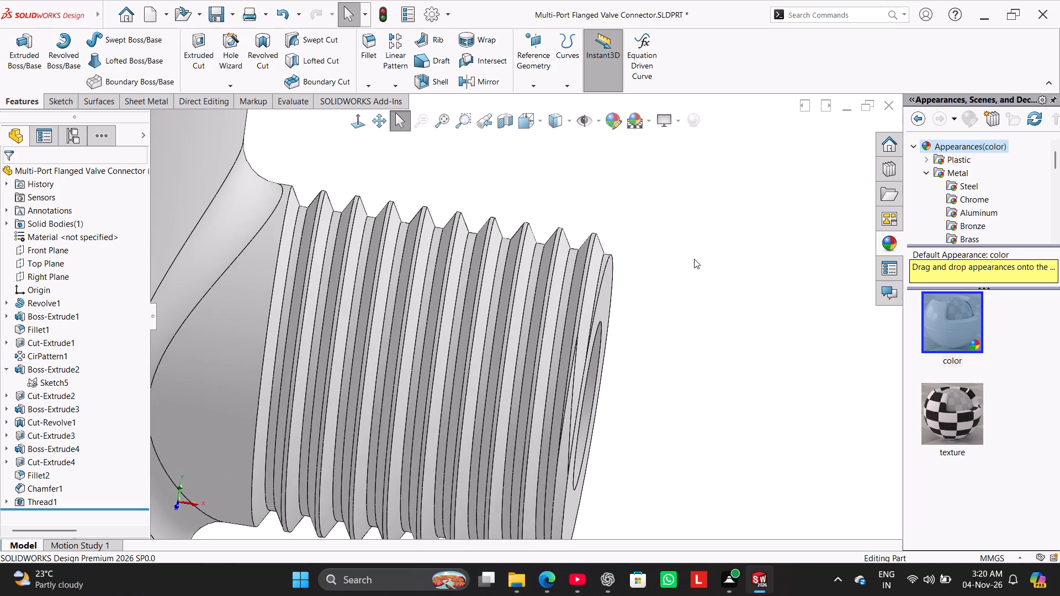
pyautogui.moveTo(694, 259); pyautogui.dragTo(702, 214, button='middle')
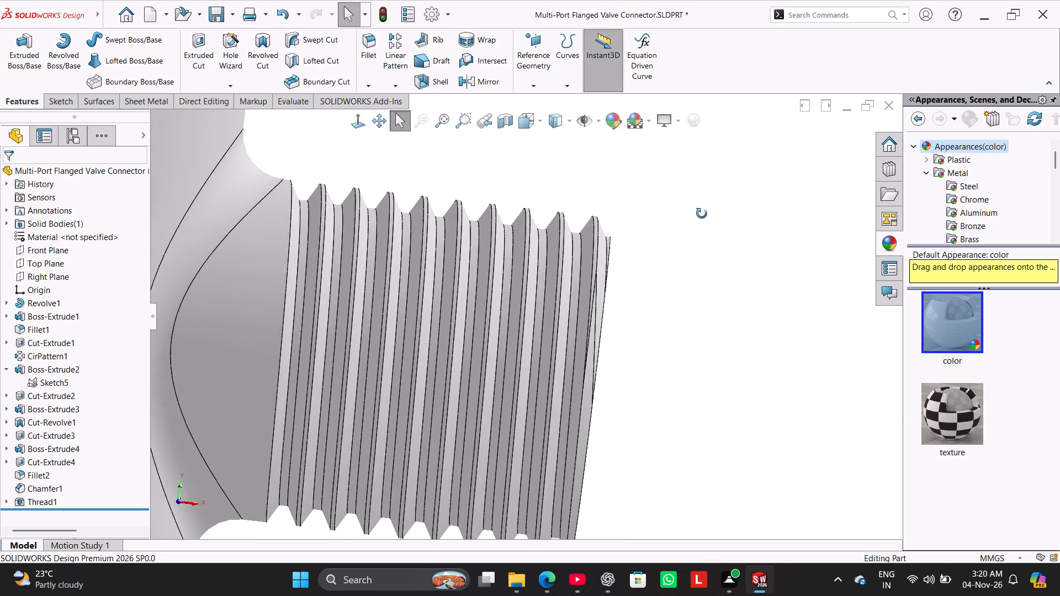
pyautogui.moveTo(702, 214); pyautogui.dragTo(685, 211, button='middle')
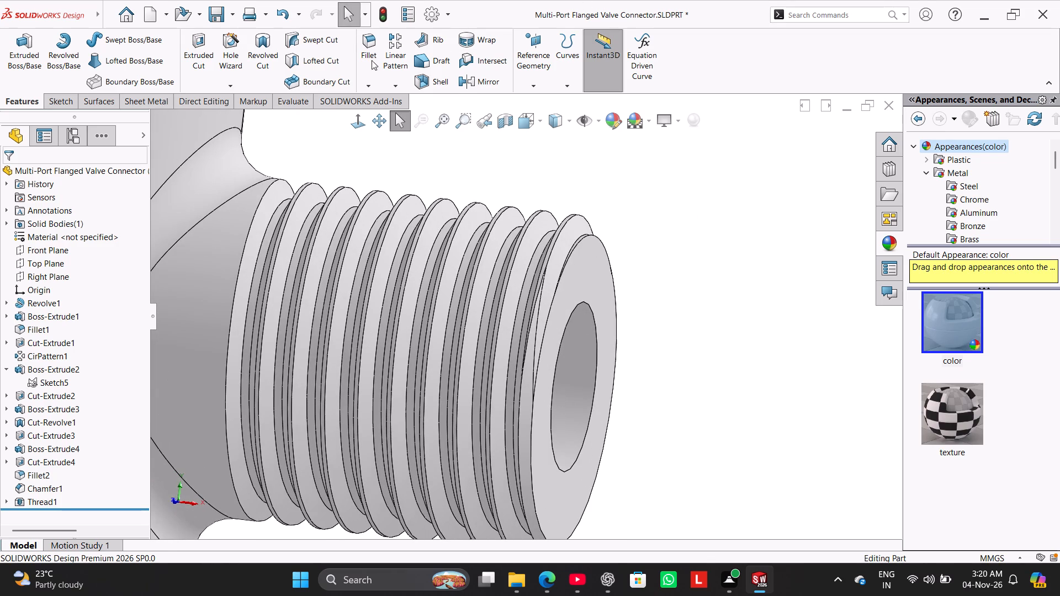
pyautogui.scroll(5, 348, 193)
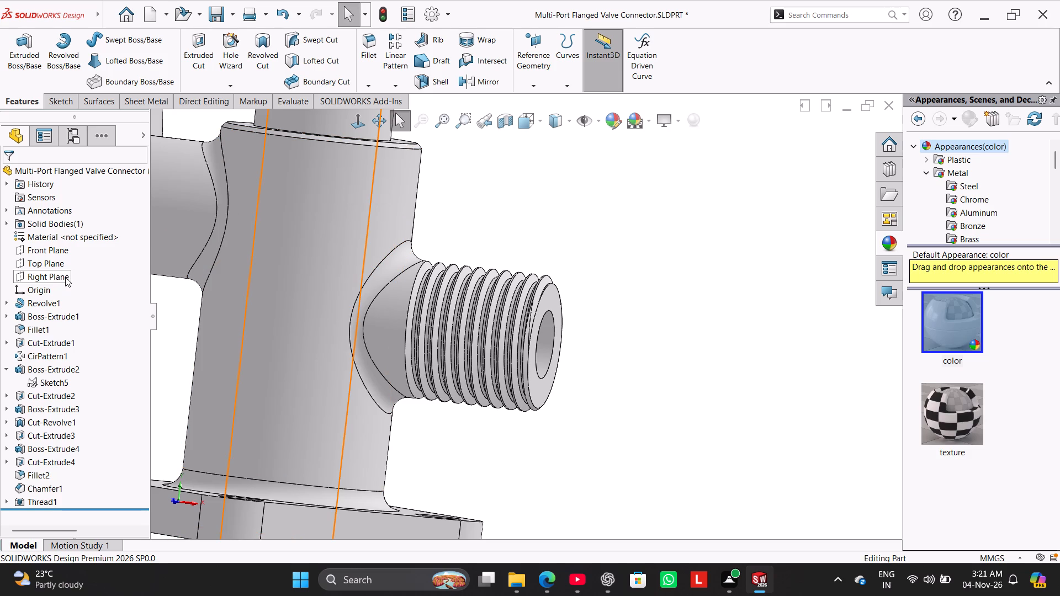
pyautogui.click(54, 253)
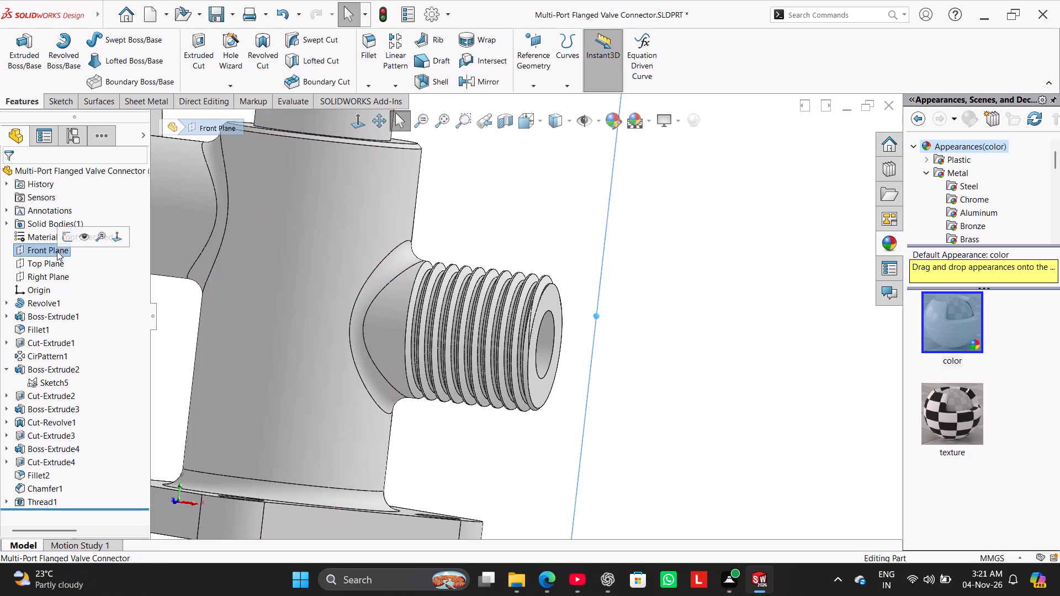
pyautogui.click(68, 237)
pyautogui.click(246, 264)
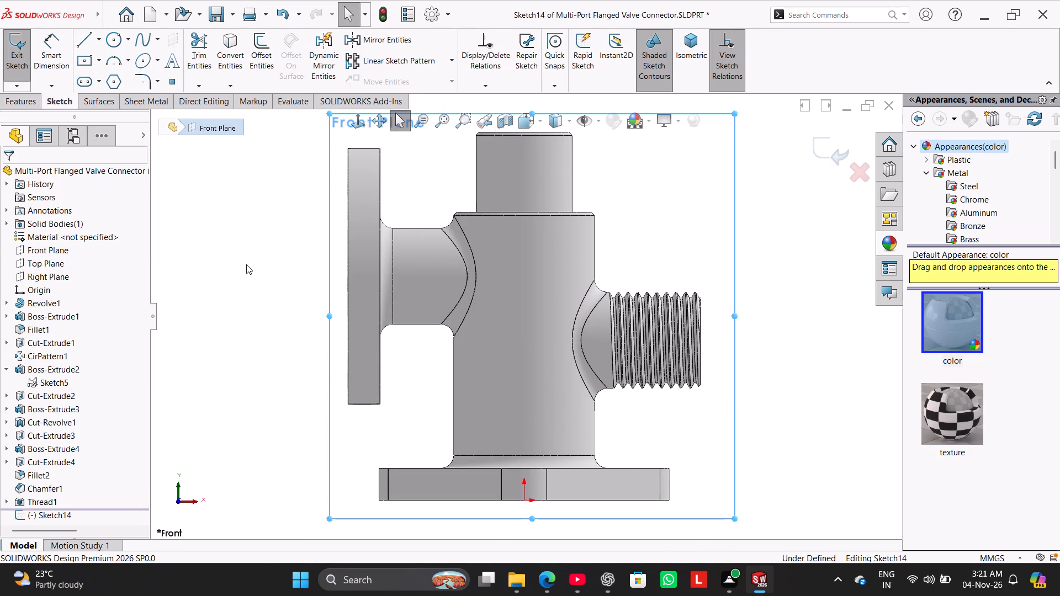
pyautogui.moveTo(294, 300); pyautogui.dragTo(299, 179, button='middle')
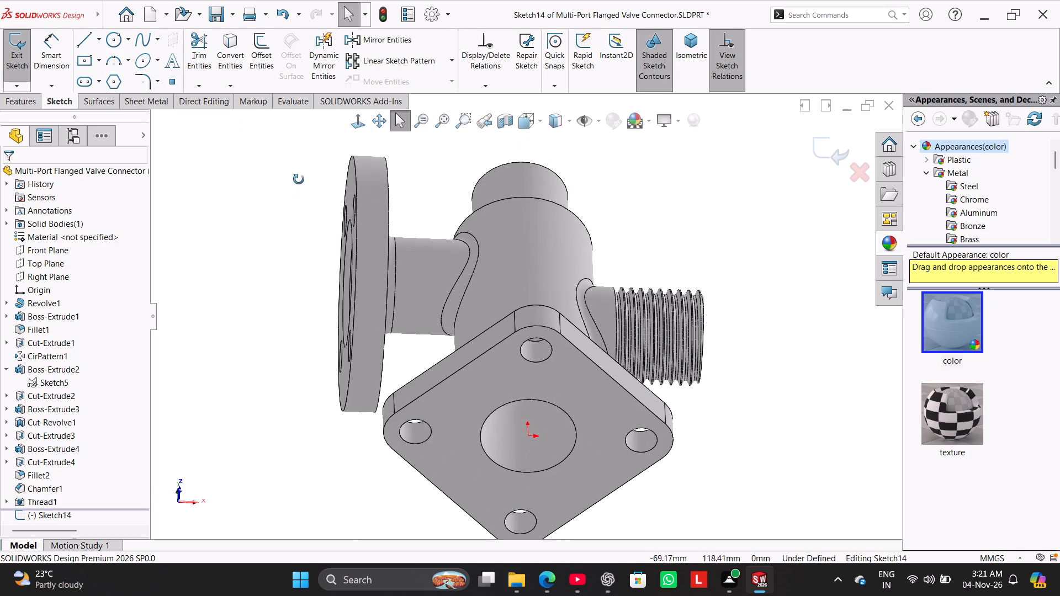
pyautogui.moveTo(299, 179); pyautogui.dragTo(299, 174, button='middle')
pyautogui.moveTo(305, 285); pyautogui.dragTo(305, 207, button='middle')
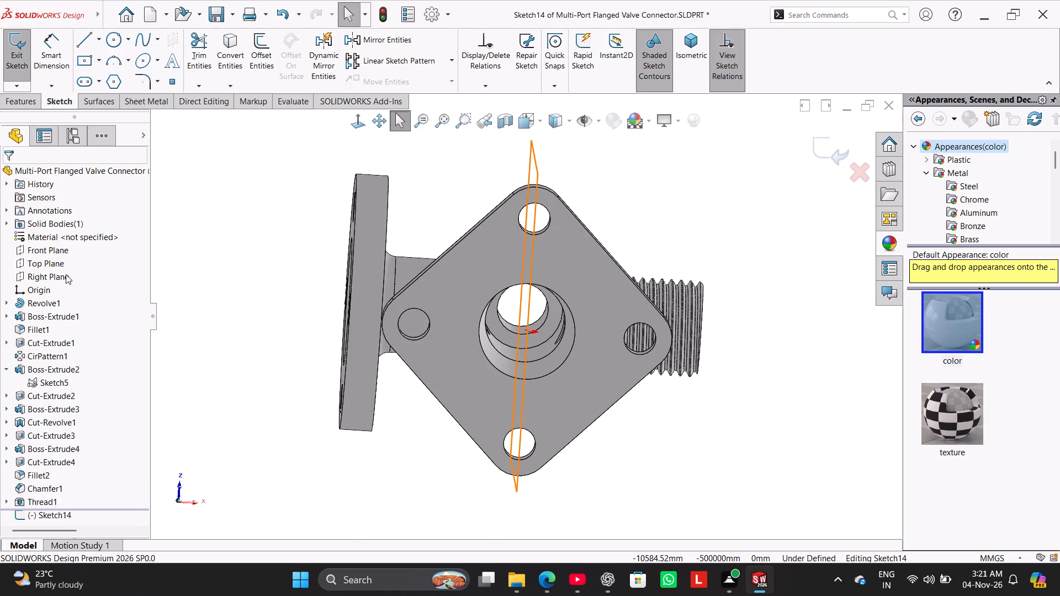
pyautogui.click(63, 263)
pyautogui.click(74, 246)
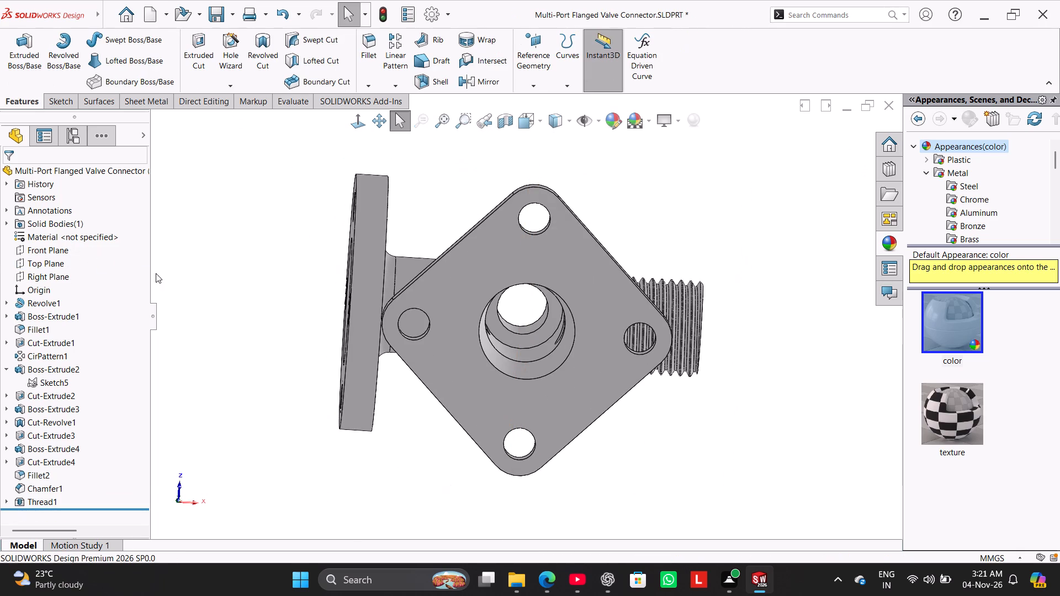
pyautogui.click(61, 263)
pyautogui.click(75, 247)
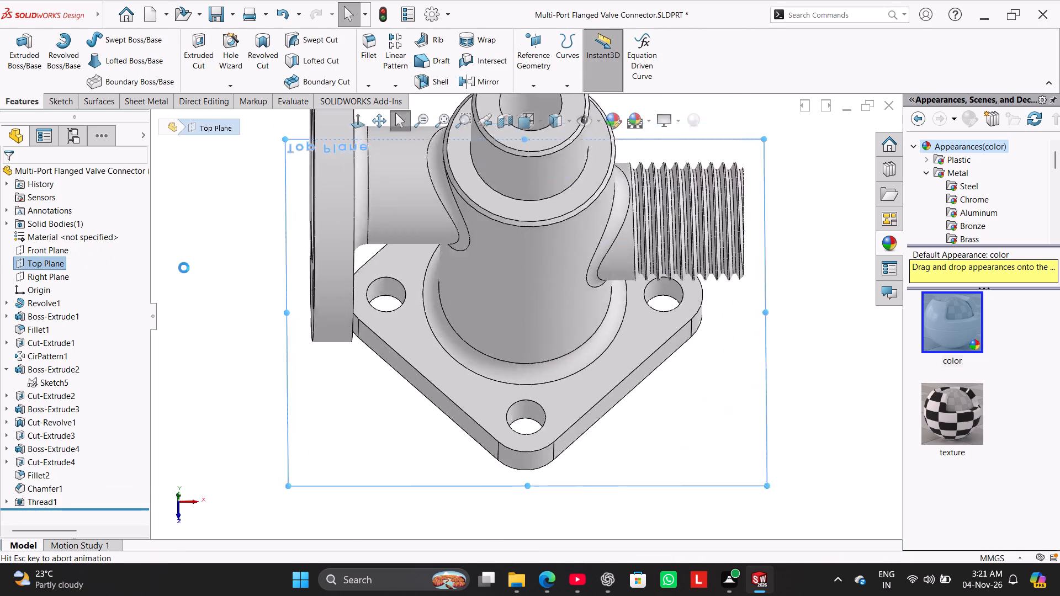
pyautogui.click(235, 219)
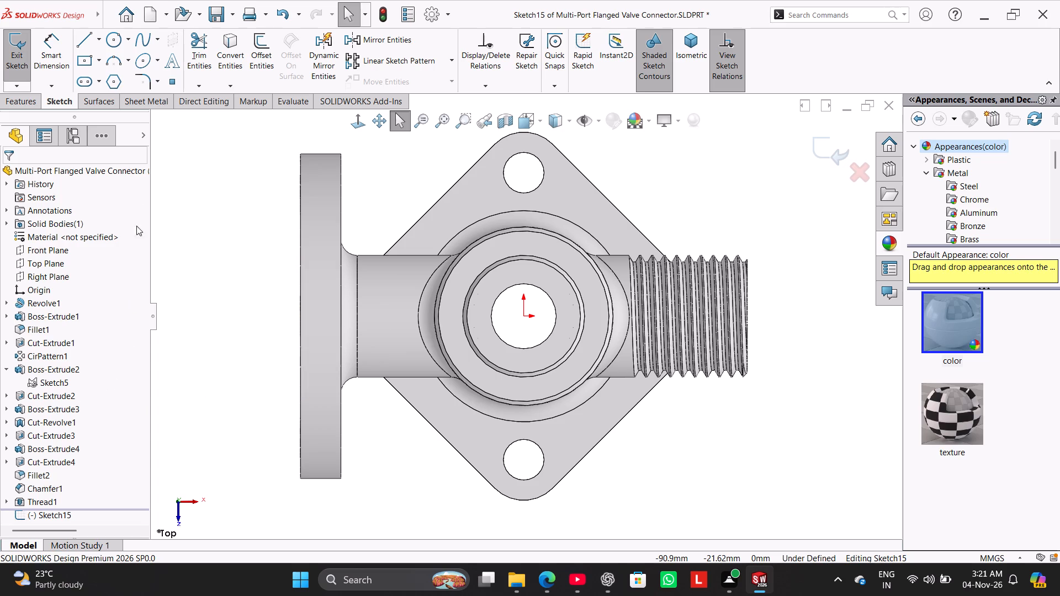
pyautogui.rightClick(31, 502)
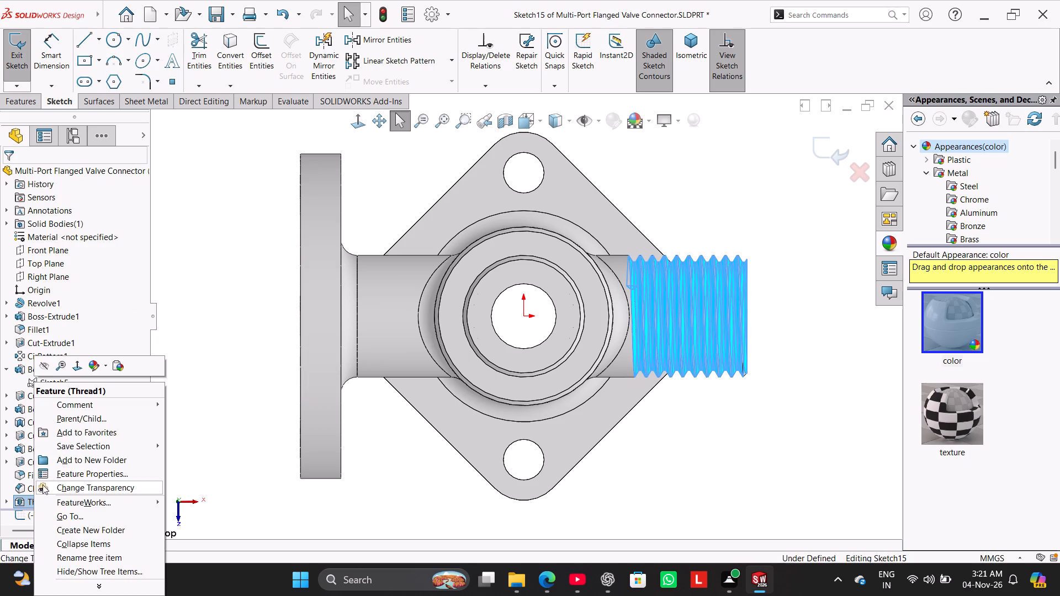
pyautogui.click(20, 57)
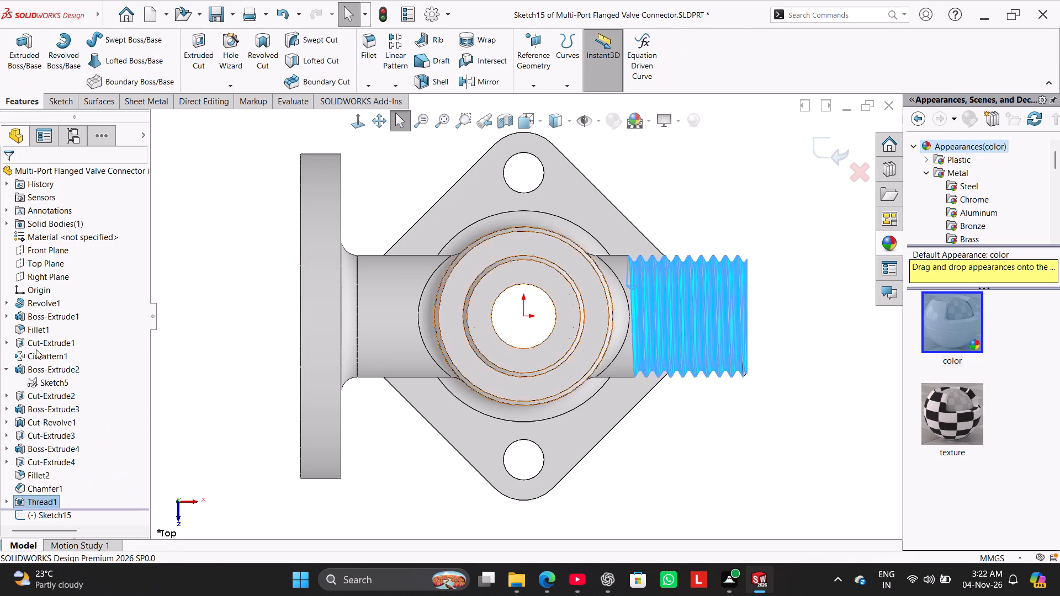
# Edit the thread on the plain side branch, setting its depth to 24 mm with the thread length maintained.
pyautogui.rightClick(50, 497)
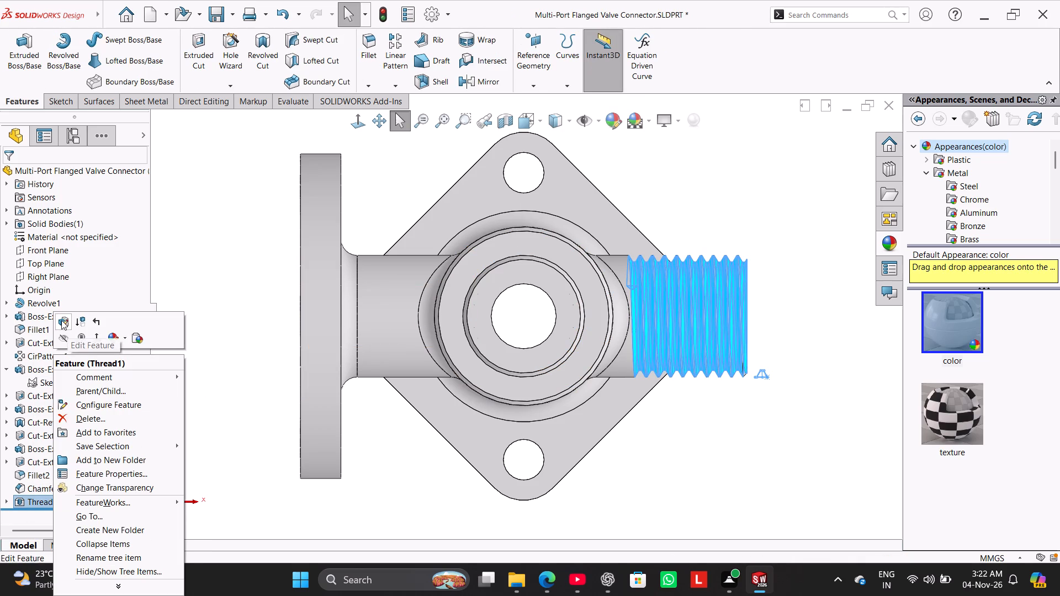
pyautogui.click(61, 320)
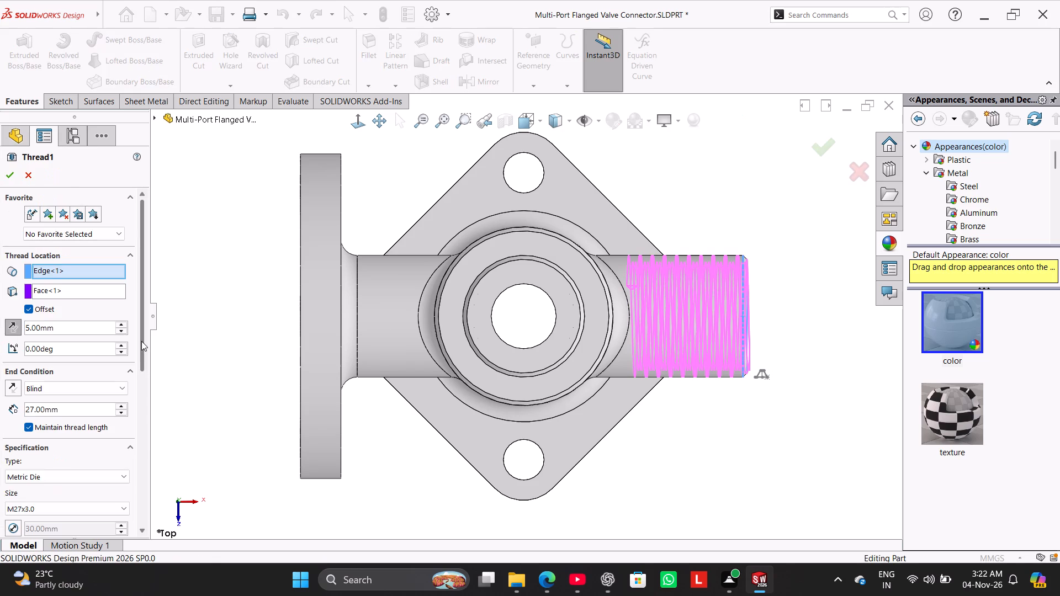
pyautogui.moveTo(141, 341); pyautogui.dragTo(143, 387)
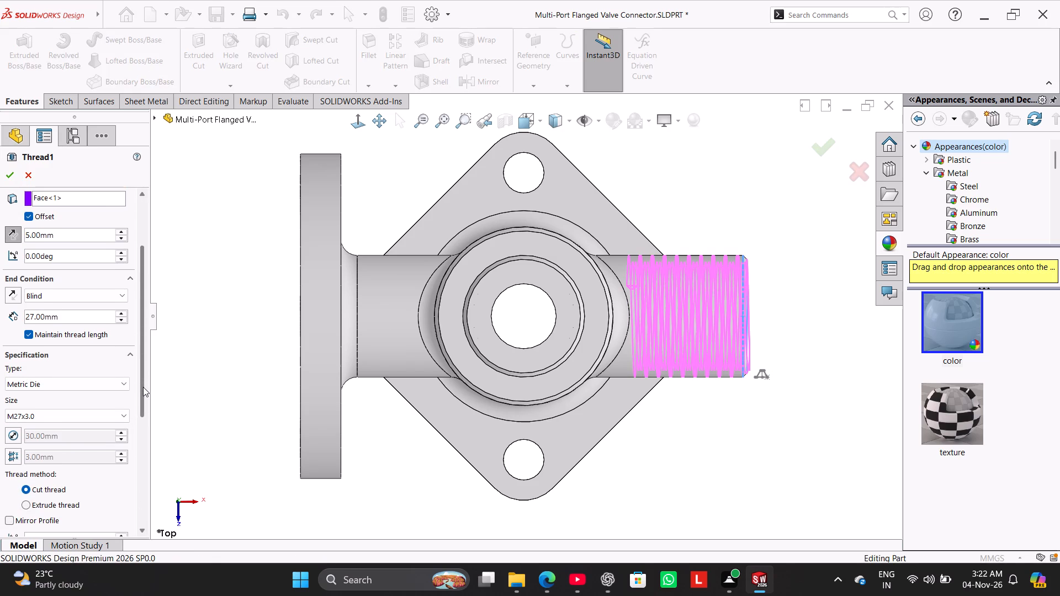
pyautogui.moveTo(143, 387); pyautogui.dragTo(143, 386)
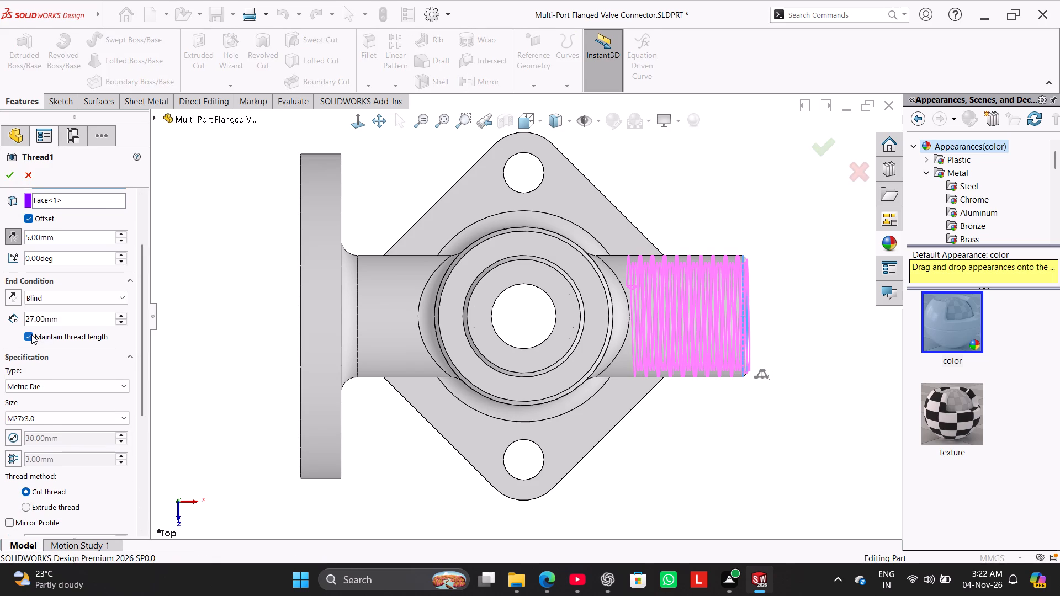
pyautogui.click(31, 334)
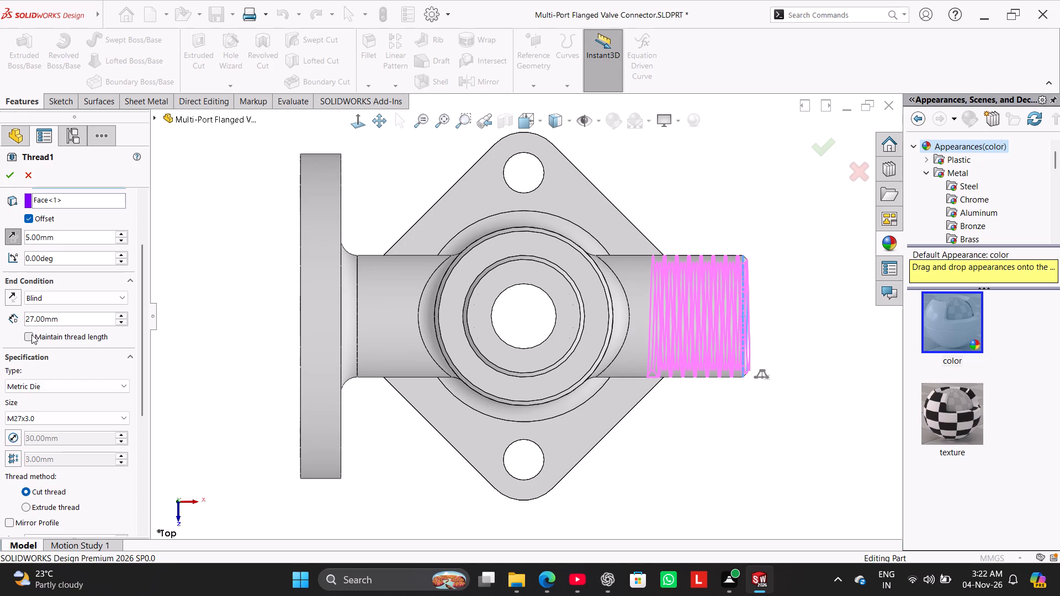
pyautogui.doubleClick(71, 316)
pyautogui.write('27-3')
pyautogui.press('Return')
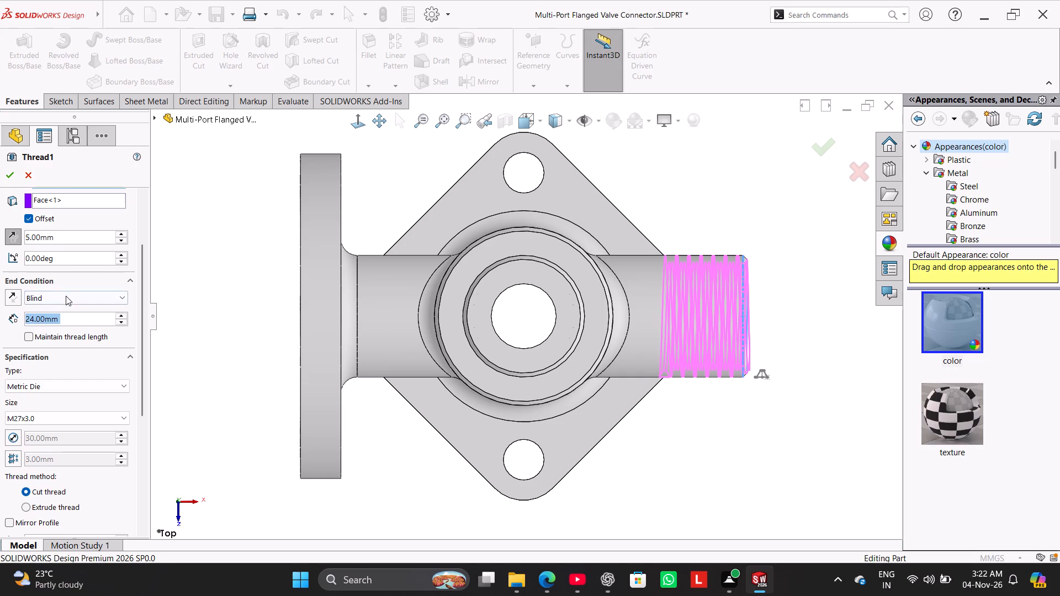
pyautogui.click(50, 335)
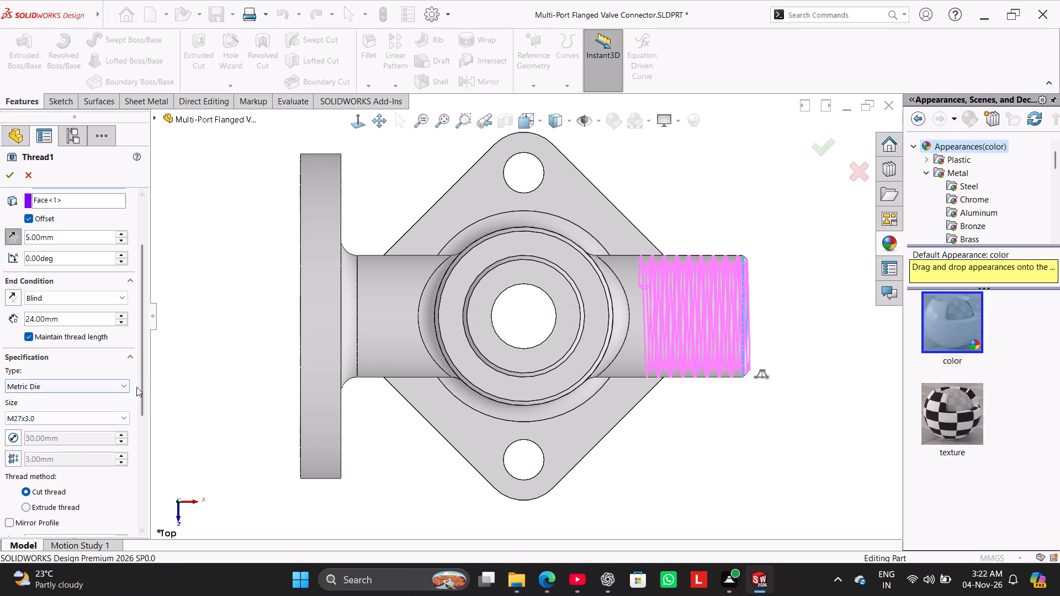
# Turn off trimming with the end face, leave the thread single-start, and apply the edit to the side branch's thread.
pyautogui.moveTo(136, 387); pyautogui.dragTo(142, 478)
pyautogui.click(78, 471)
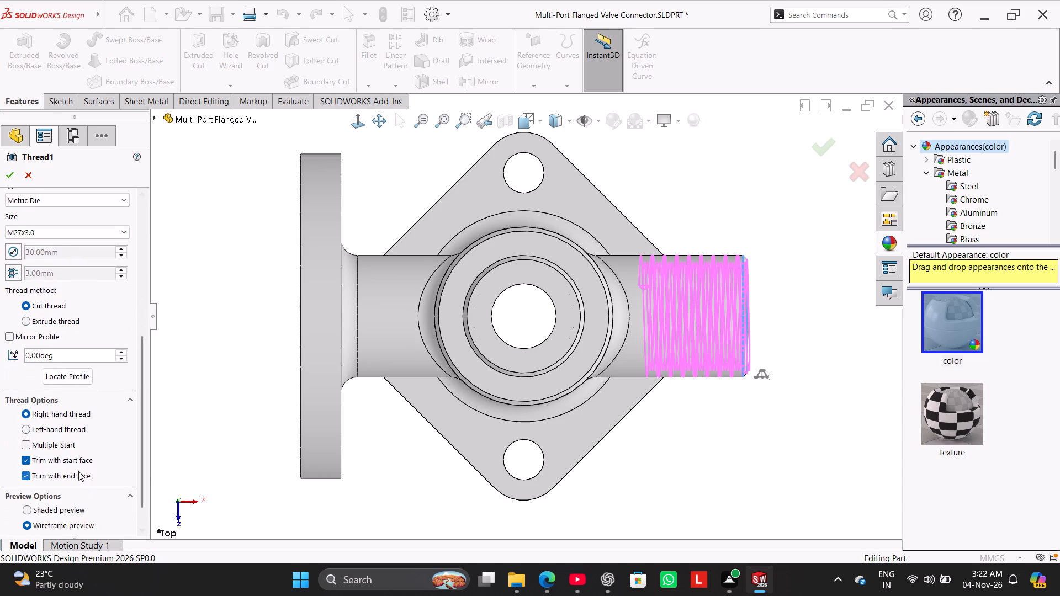
pyautogui.click(78, 471)
pyautogui.click(78, 471)
pyautogui.click(67, 445)
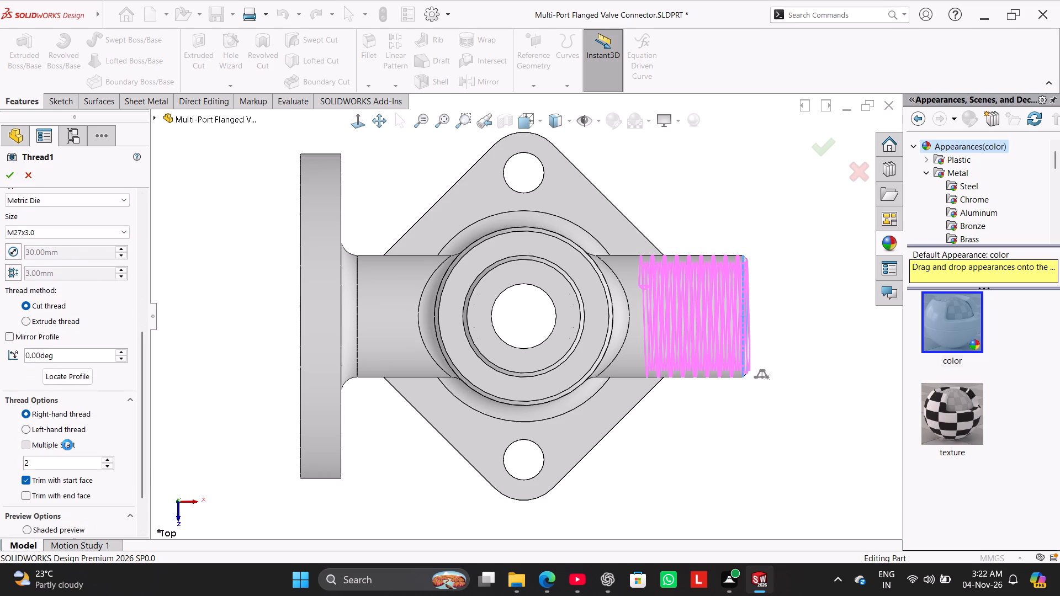
pyautogui.click(67, 445)
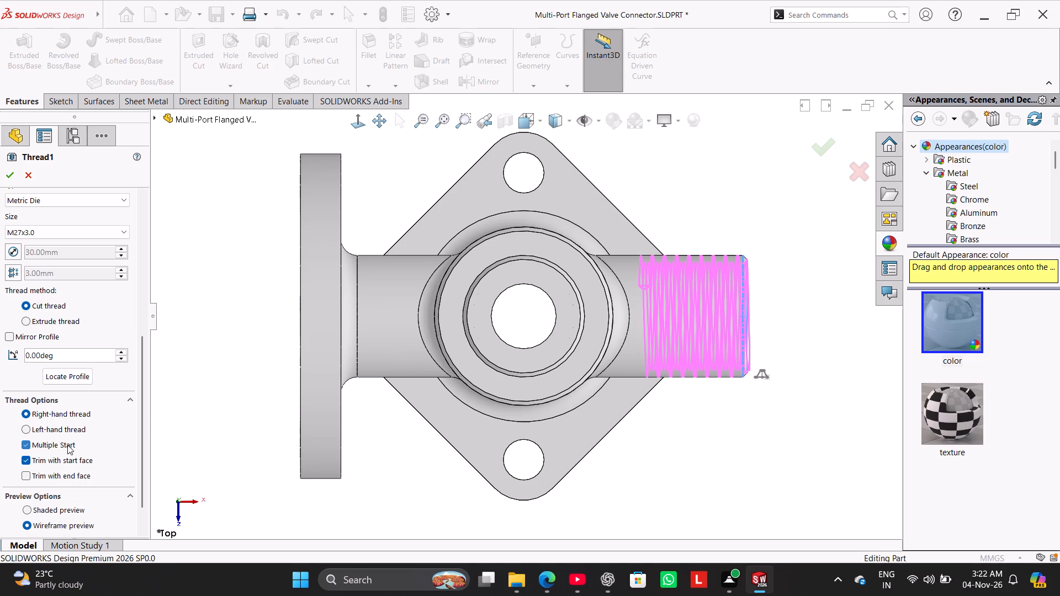
pyautogui.click(67, 445)
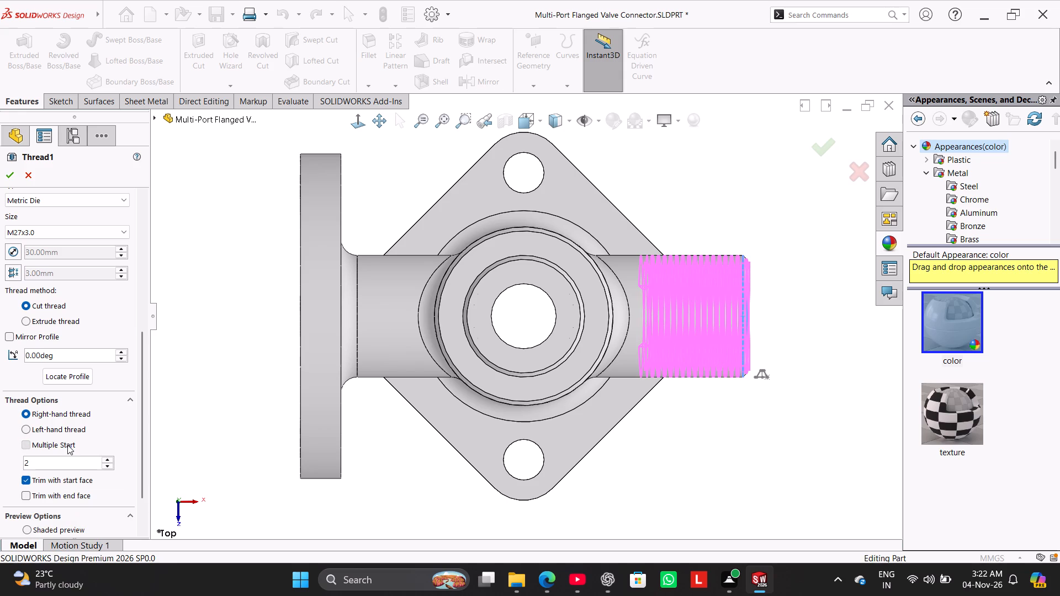
pyautogui.click(67, 445)
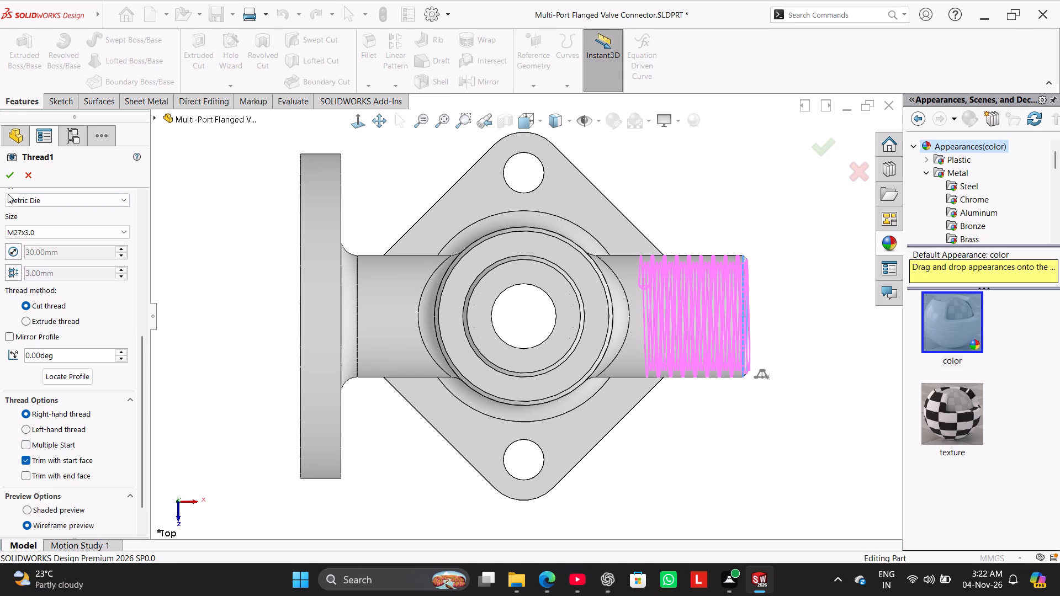
pyautogui.click(8, 181)
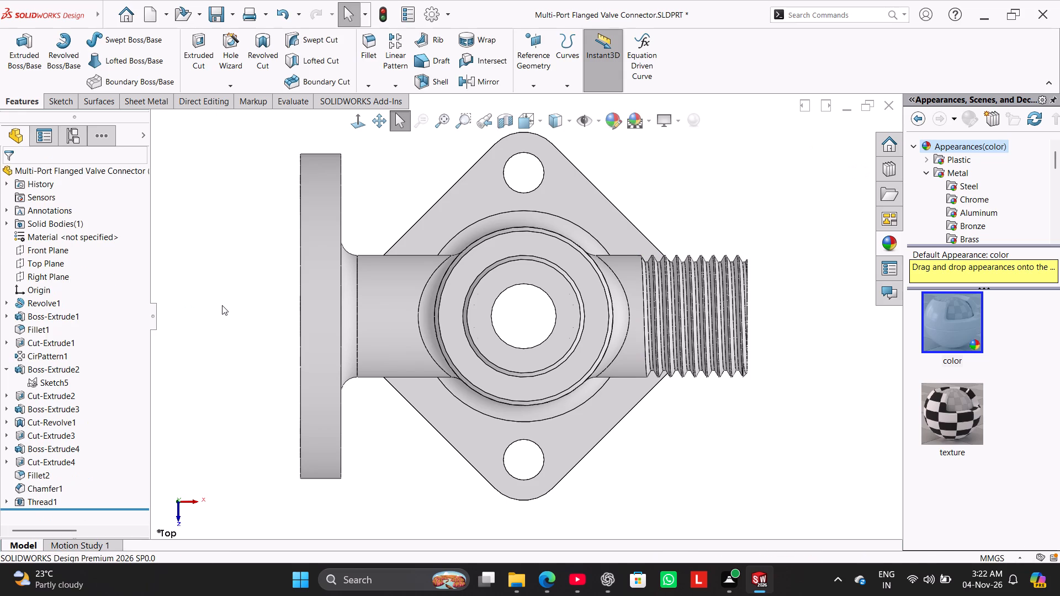
# Reopen the side branch's thread for editing and set its start offset to 3 mm.
pyautogui.click(222, 305)
pyautogui.scroll(-2, 766, 247)
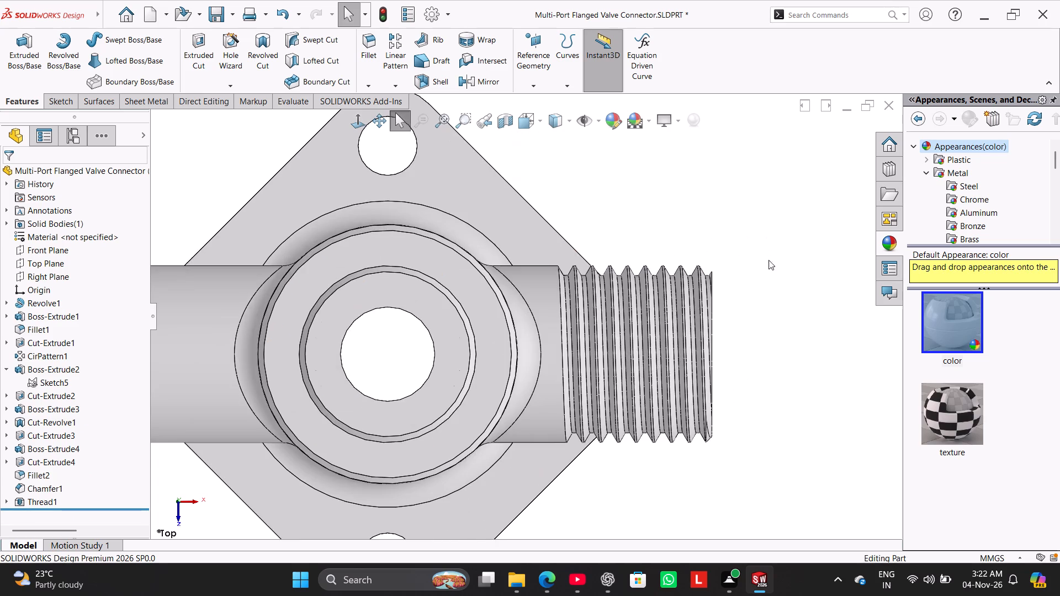
pyautogui.moveTo(768, 278); pyautogui.dragTo(730, 227, button='middle')
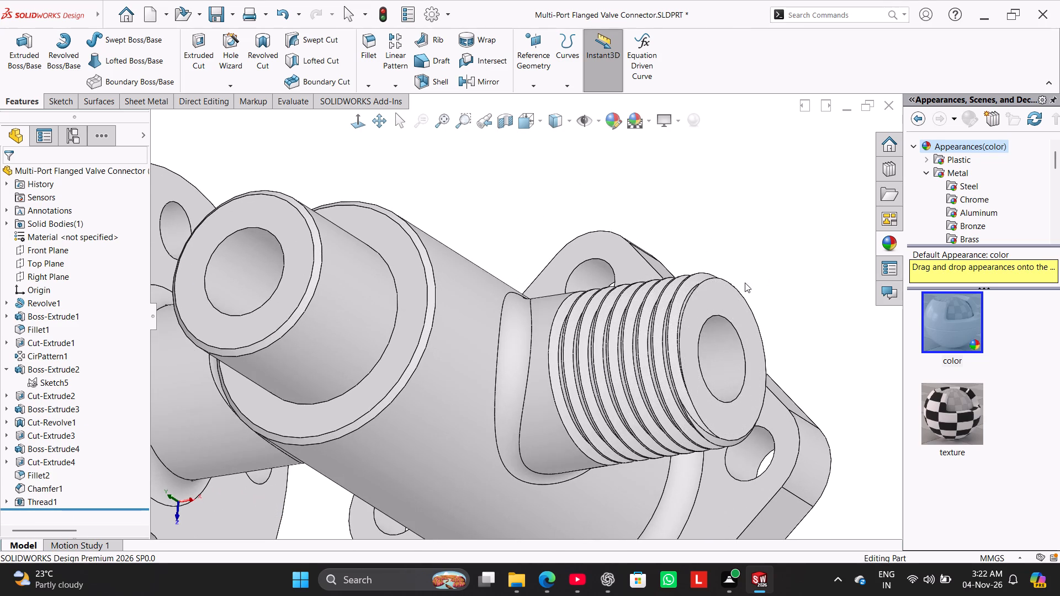
pyautogui.scroll(2, 744, 283)
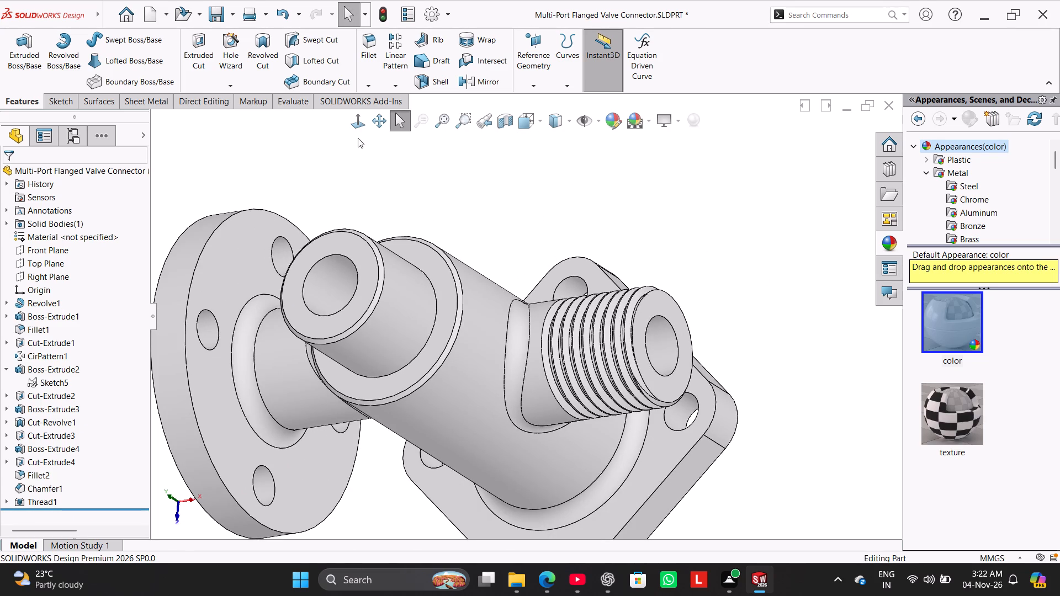
pyautogui.click(358, 127)
pyautogui.scroll(2, 287, 304)
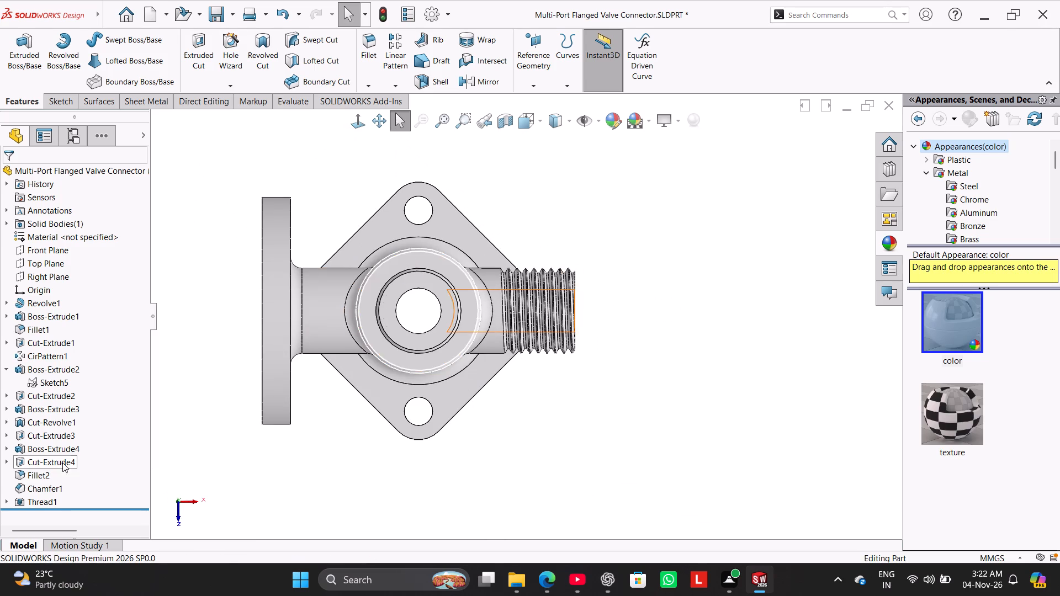
pyautogui.moveTo(47, 502); pyautogui.dragTo(47, 497, button='right')
pyautogui.click(57, 322)
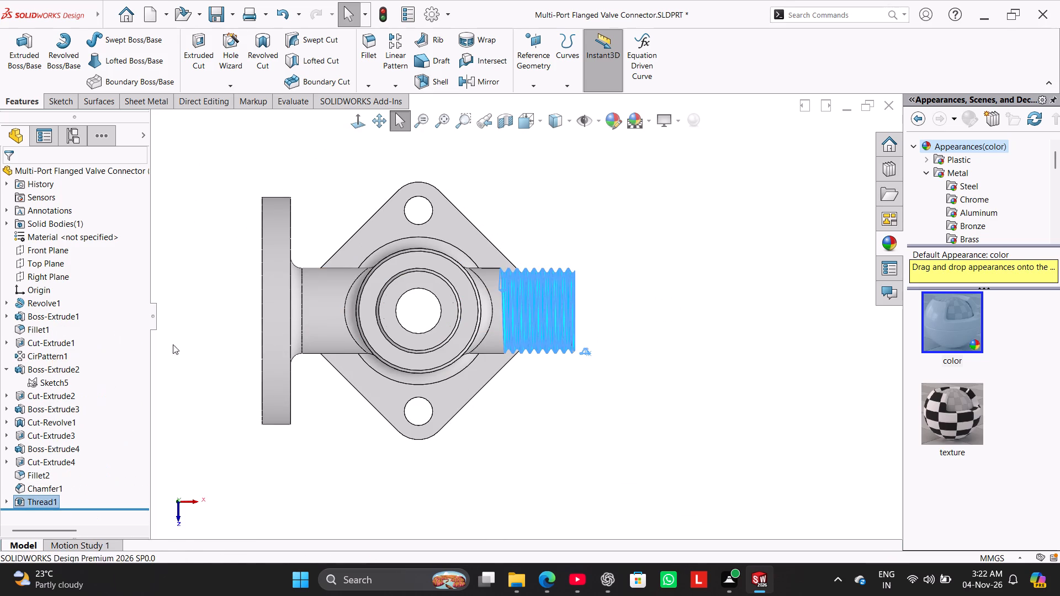
pyautogui.scroll(-5, 576, 283)
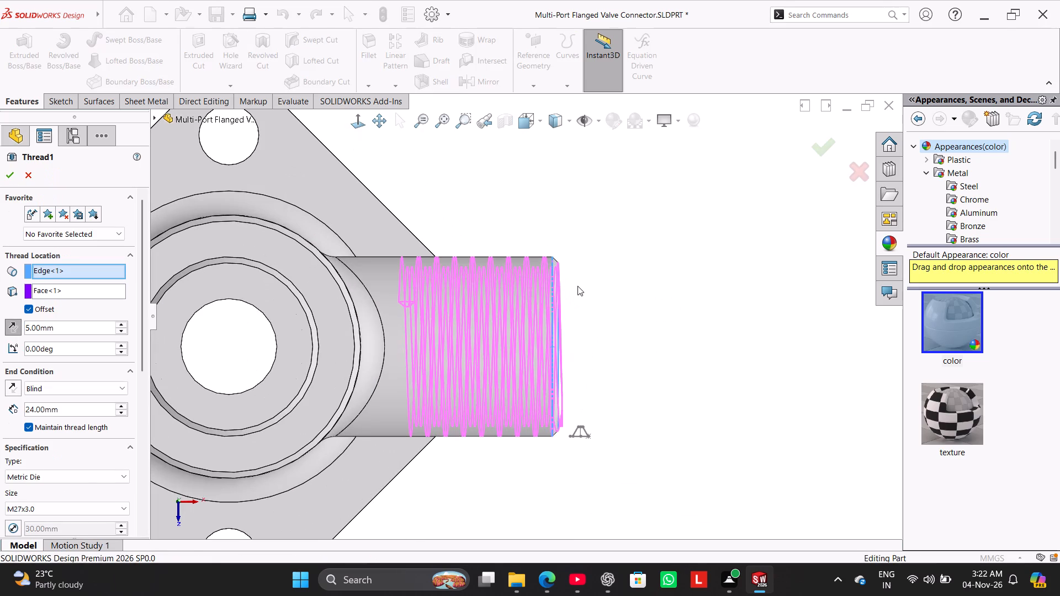
pyautogui.scroll(-2, 577, 286)
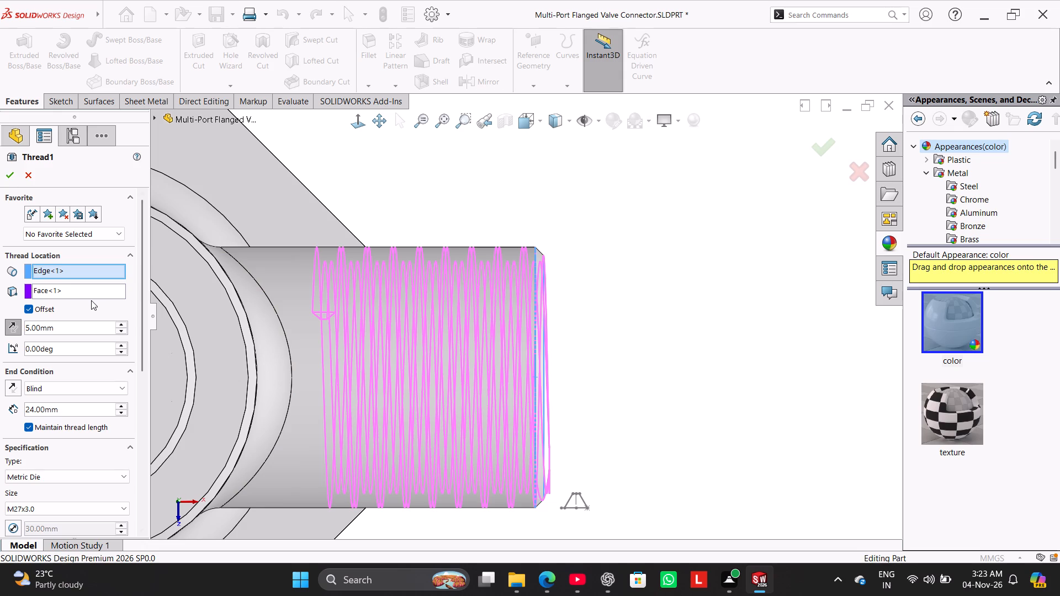
pyautogui.doubleClick(85, 331)
pyautogui.press('3')
pyautogui.press('Return')
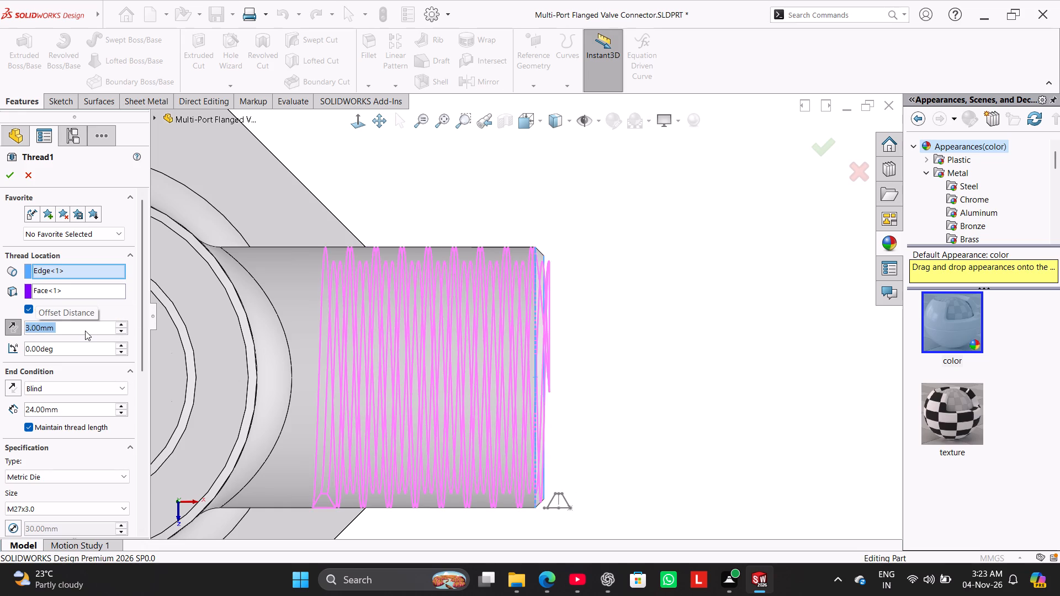
pyautogui.click(371, 188)
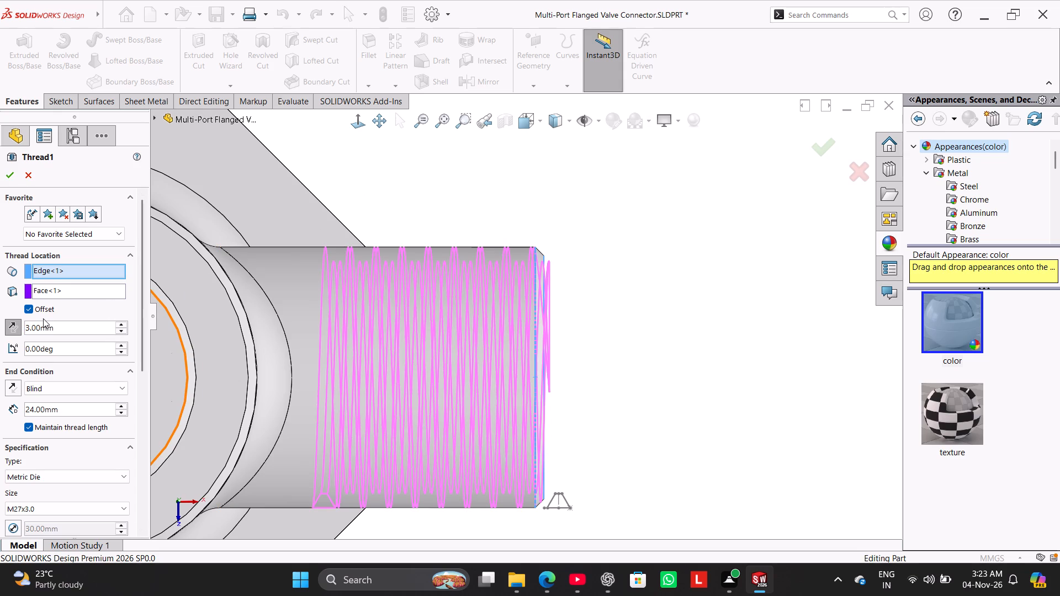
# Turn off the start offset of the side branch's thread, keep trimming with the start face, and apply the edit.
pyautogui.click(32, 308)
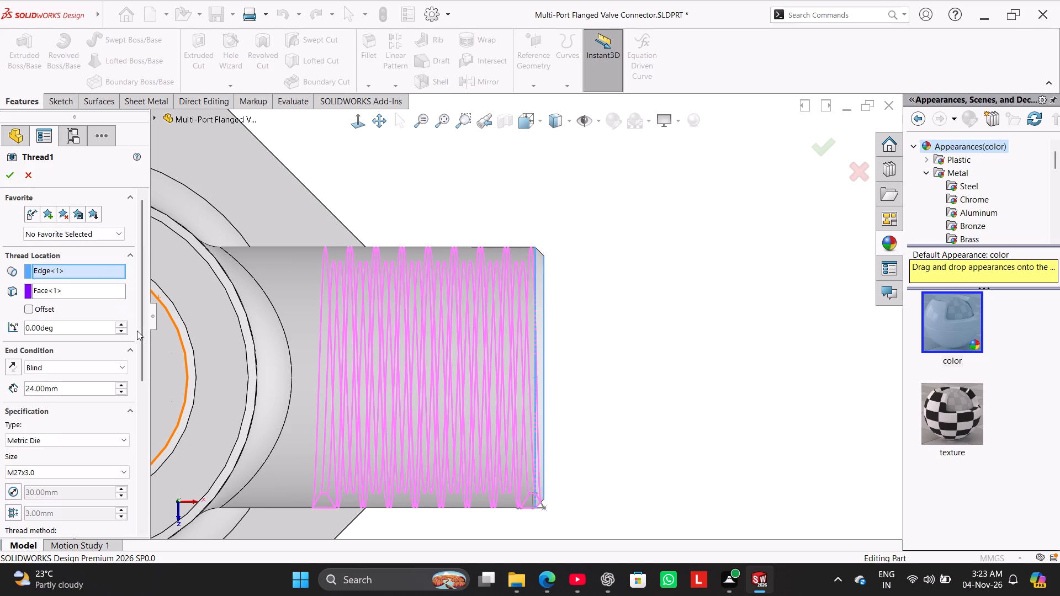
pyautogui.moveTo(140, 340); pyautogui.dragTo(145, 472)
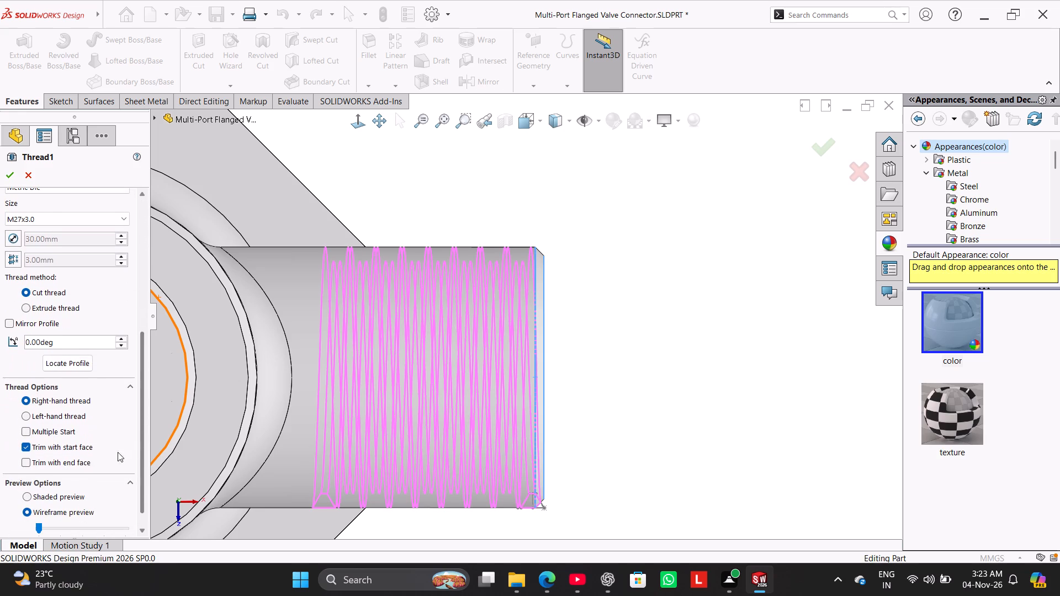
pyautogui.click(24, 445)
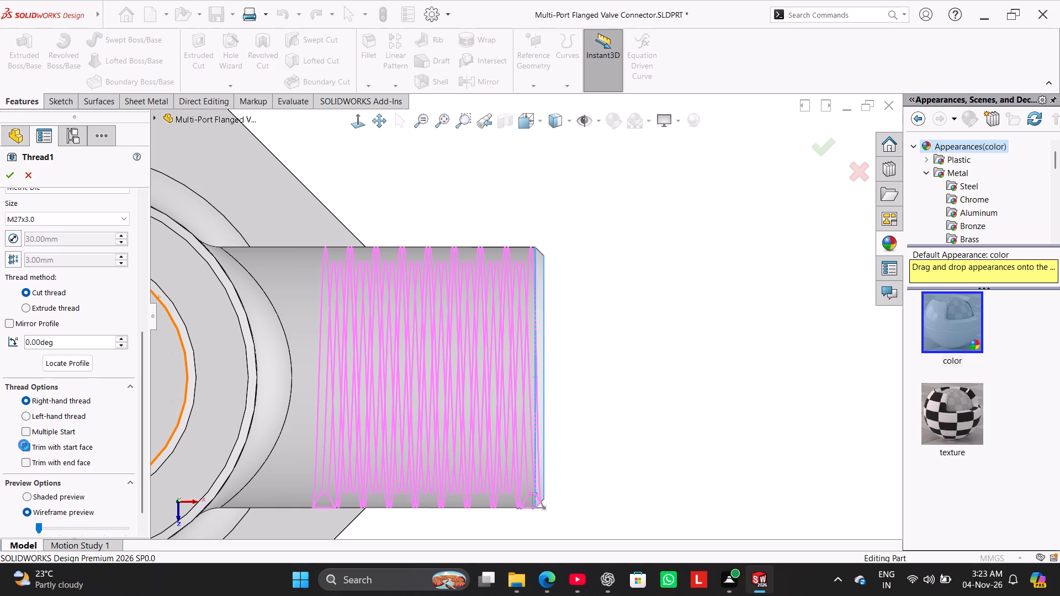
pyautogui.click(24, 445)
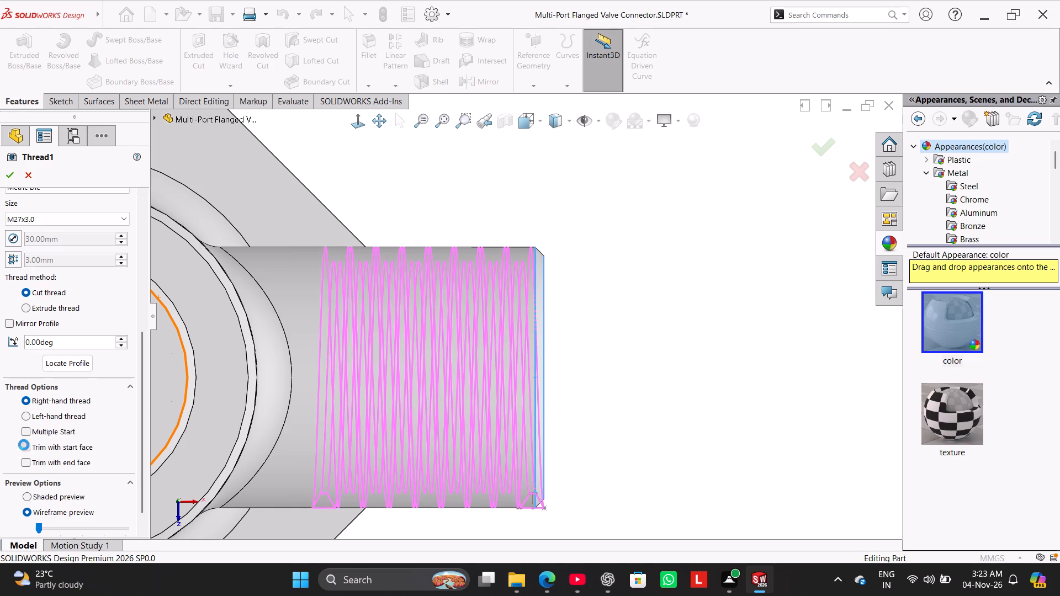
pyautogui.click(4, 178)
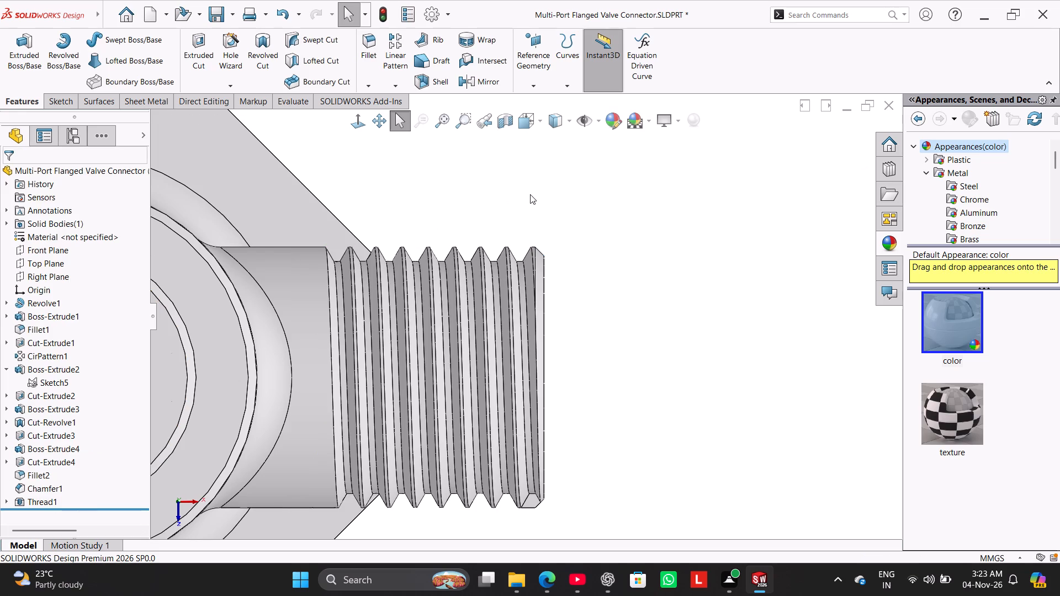
# Examine the recut thread on the plain side branch, up close and against the whole part, from several angles.
pyautogui.click(530, 194)
pyautogui.moveTo(588, 265); pyautogui.dragTo(550, 299, button='middle')
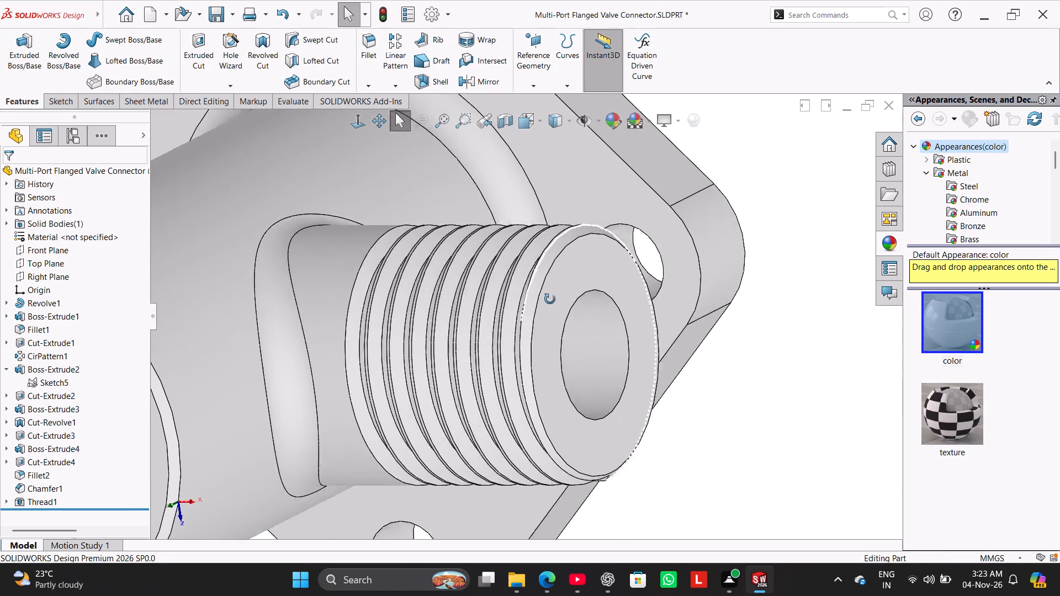
pyautogui.moveTo(550, 299); pyautogui.dragTo(586, 290, button='middle')
pyautogui.click(598, 301)
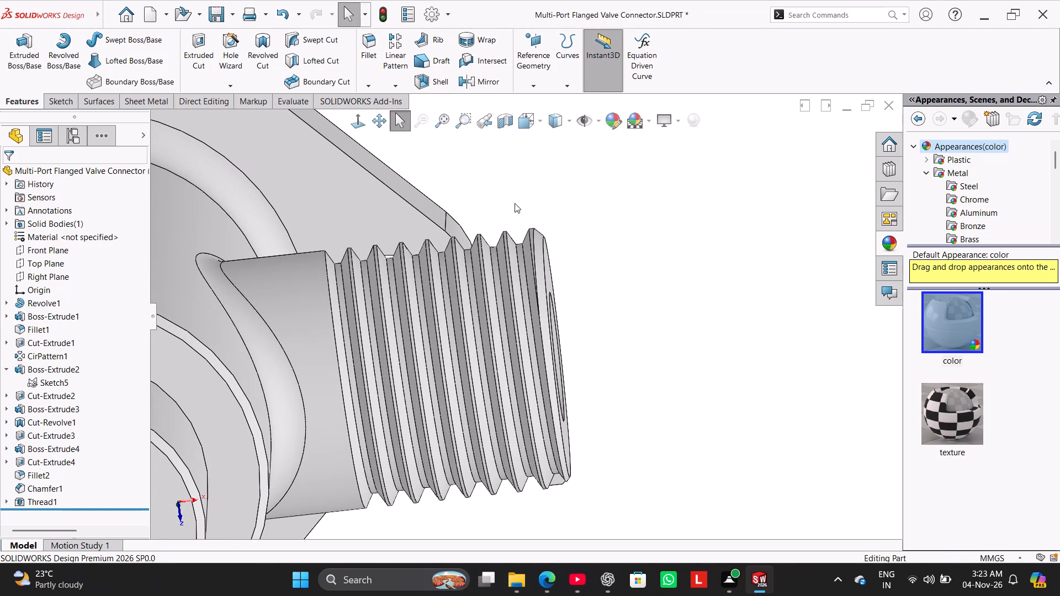
pyautogui.click(350, 120)
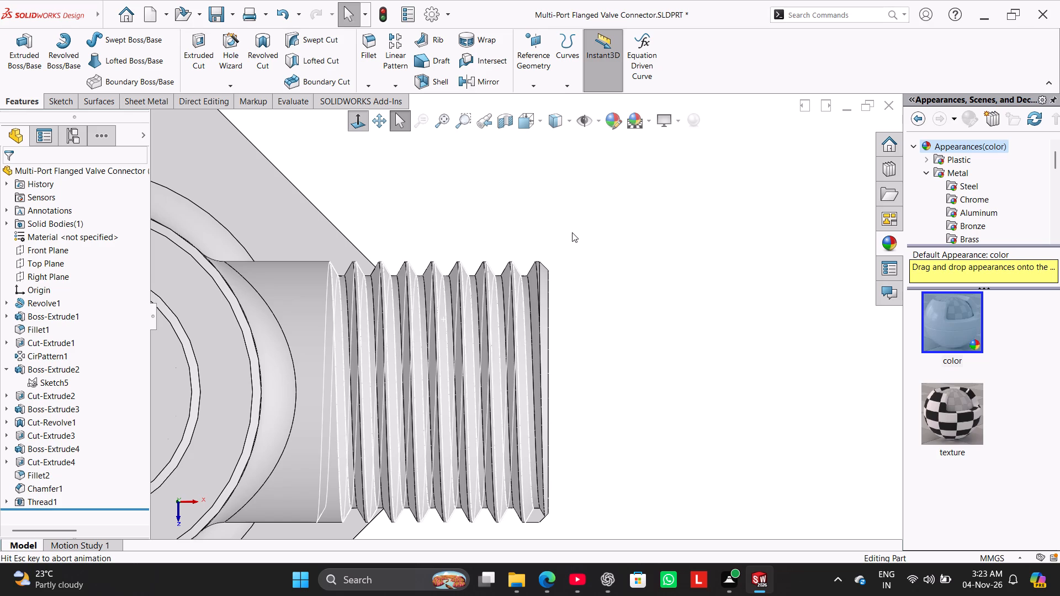
pyautogui.click(575, 242)
pyautogui.click(362, 128)
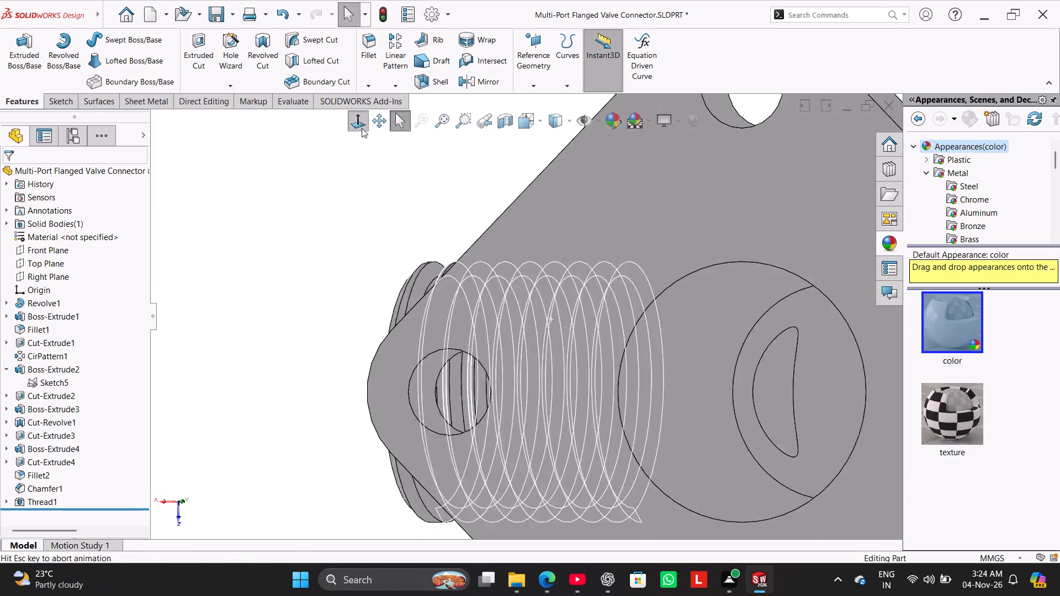
pyautogui.click(362, 127)
pyautogui.scroll(5, 531, 273)
pyautogui.click(505, 226)
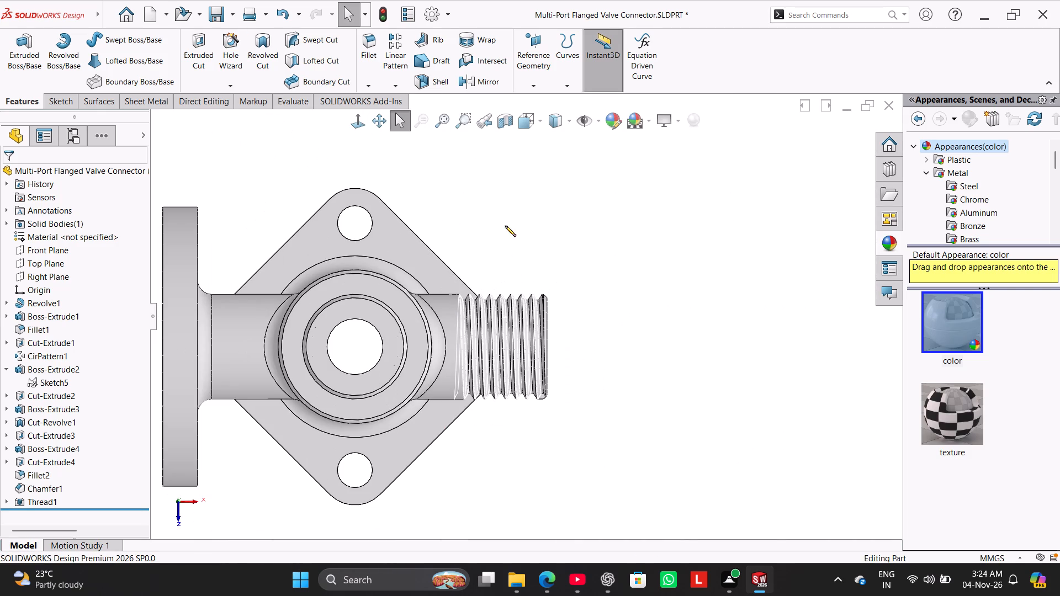
pyautogui.doubleClick(503, 237)
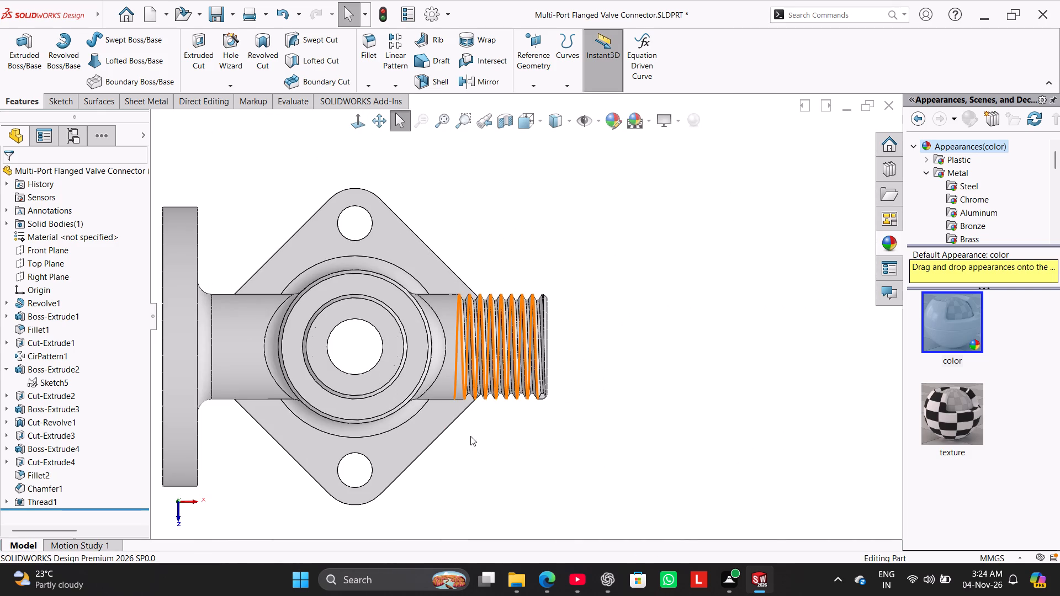
pyautogui.scroll(-3, 469, 413)
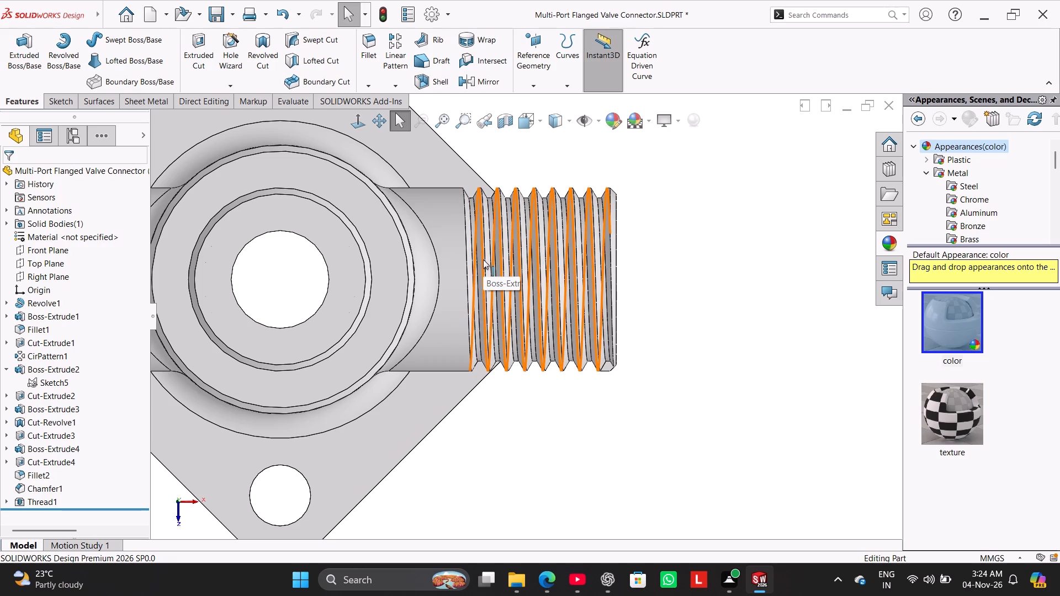
pyautogui.scroll(4, 501, 353)
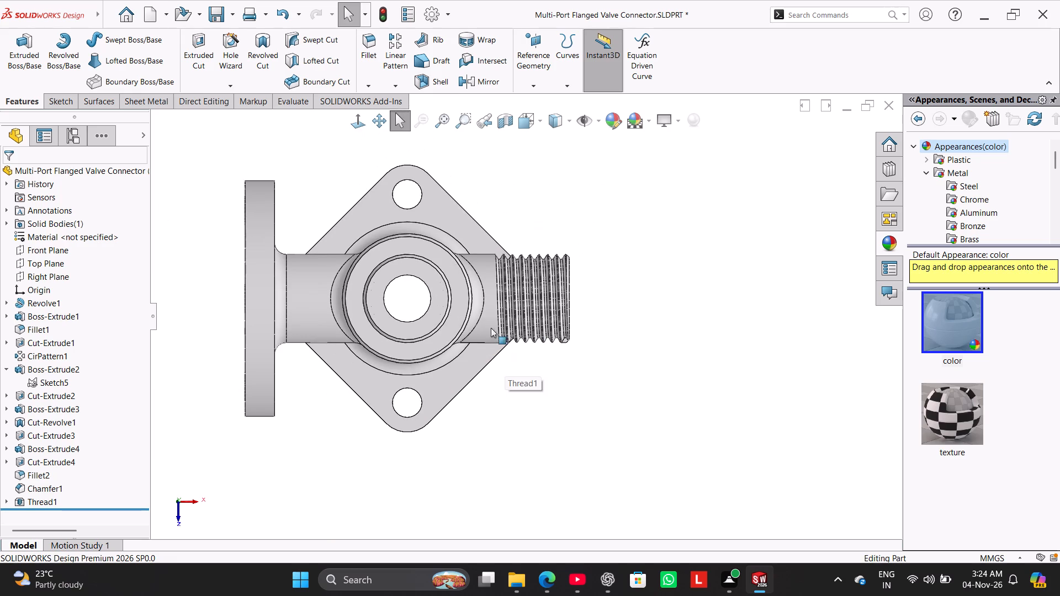
pyautogui.scroll(-2, 496, 198)
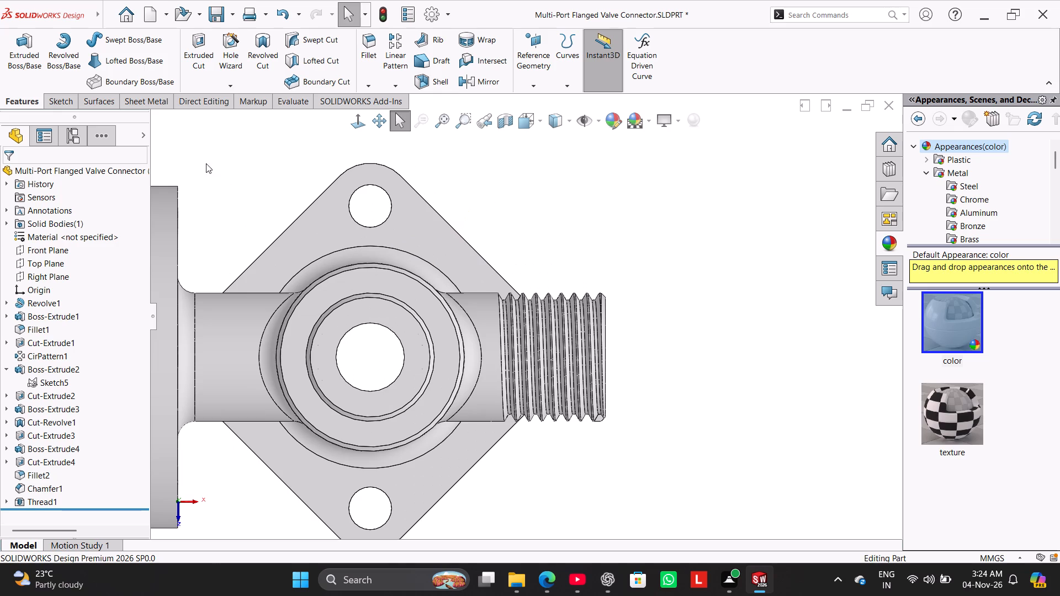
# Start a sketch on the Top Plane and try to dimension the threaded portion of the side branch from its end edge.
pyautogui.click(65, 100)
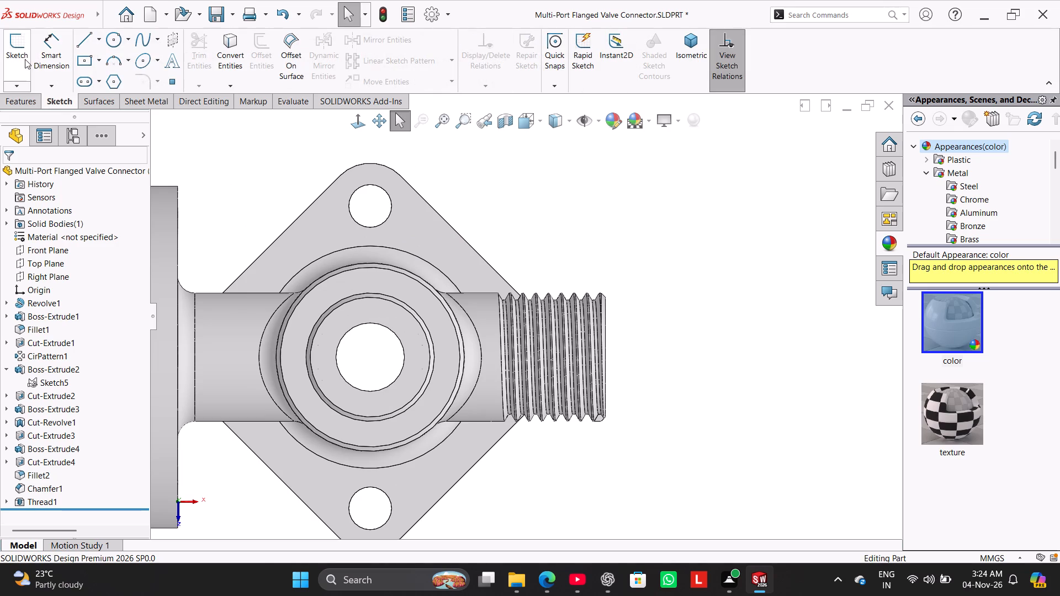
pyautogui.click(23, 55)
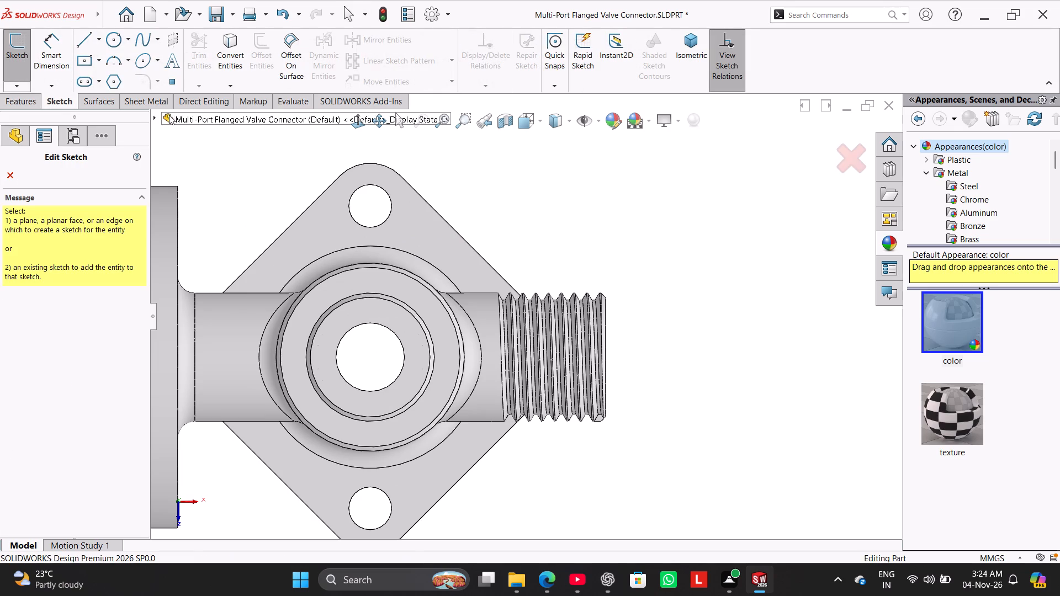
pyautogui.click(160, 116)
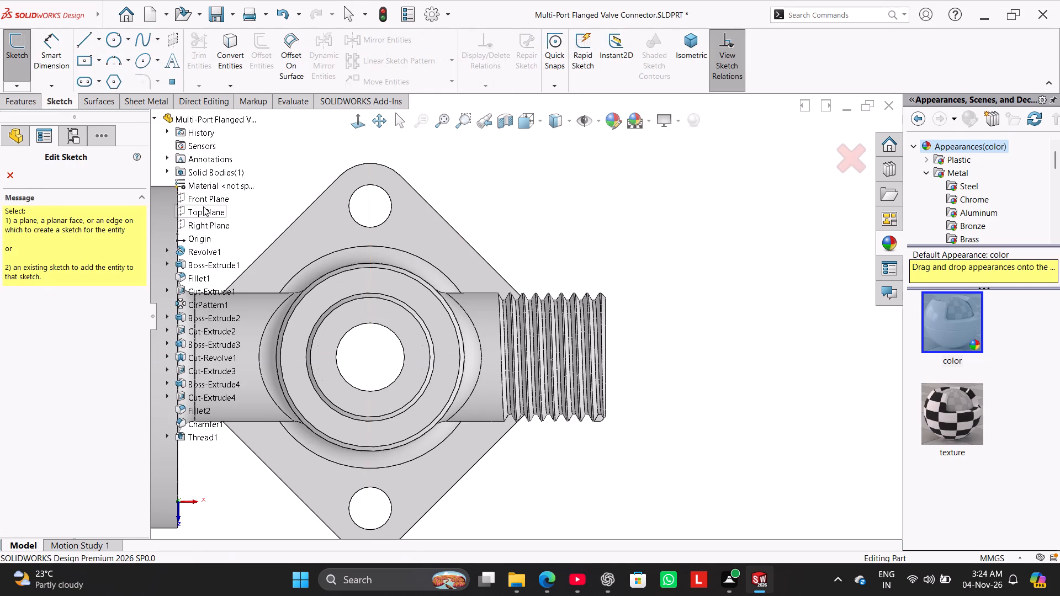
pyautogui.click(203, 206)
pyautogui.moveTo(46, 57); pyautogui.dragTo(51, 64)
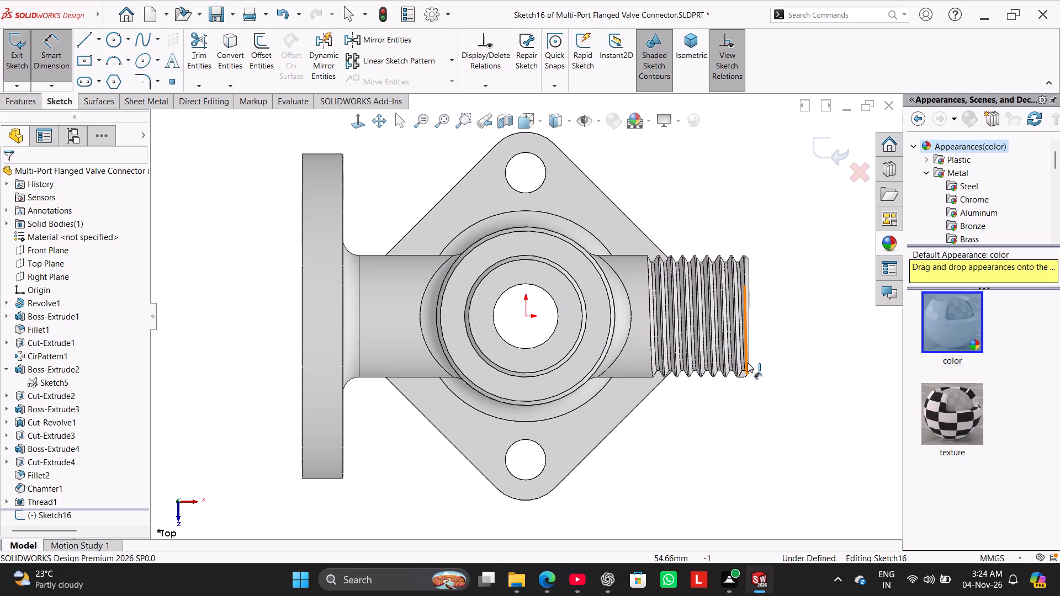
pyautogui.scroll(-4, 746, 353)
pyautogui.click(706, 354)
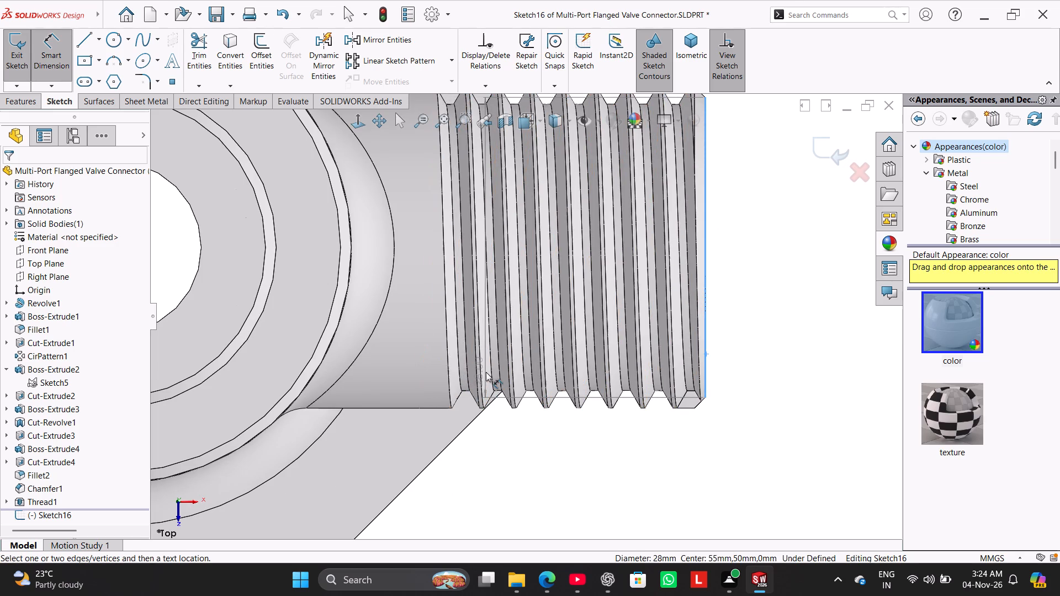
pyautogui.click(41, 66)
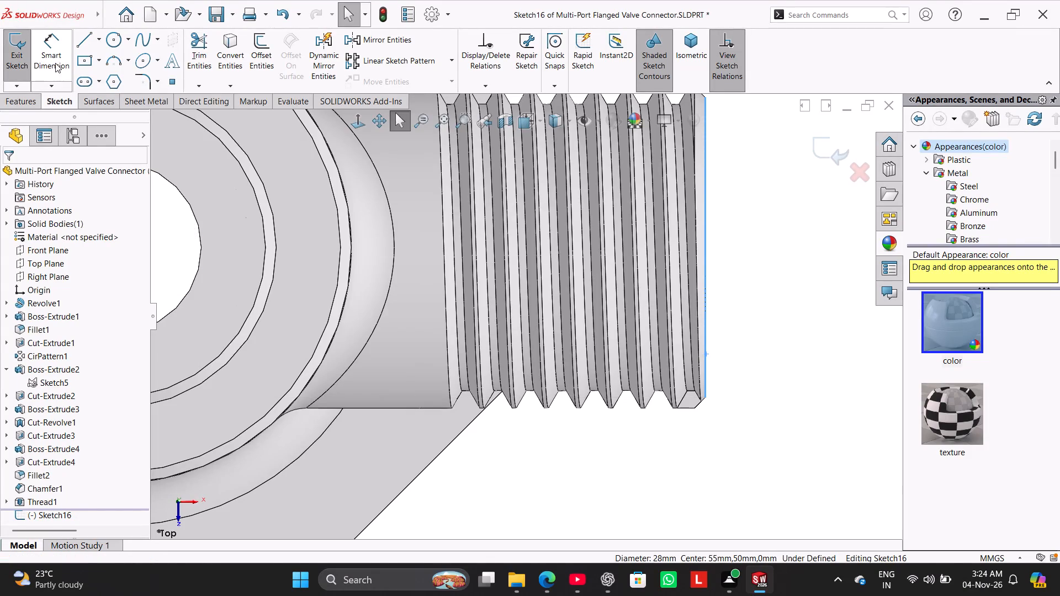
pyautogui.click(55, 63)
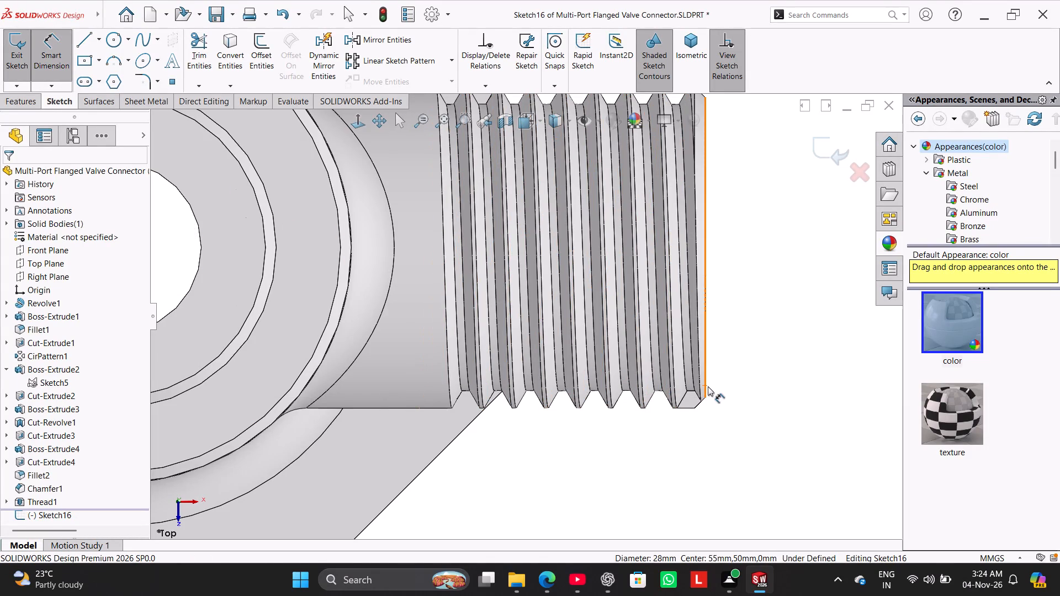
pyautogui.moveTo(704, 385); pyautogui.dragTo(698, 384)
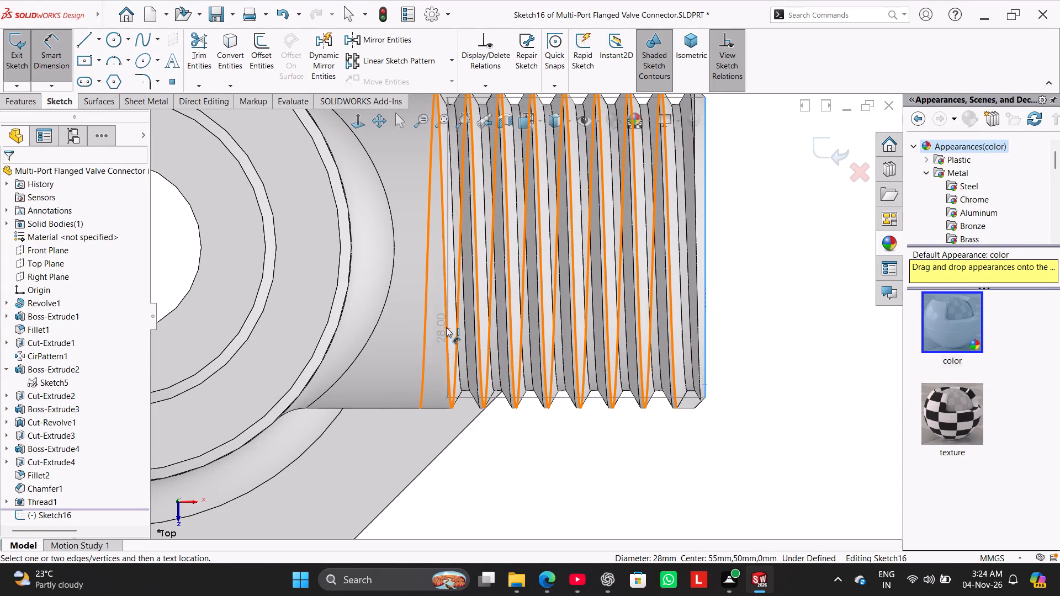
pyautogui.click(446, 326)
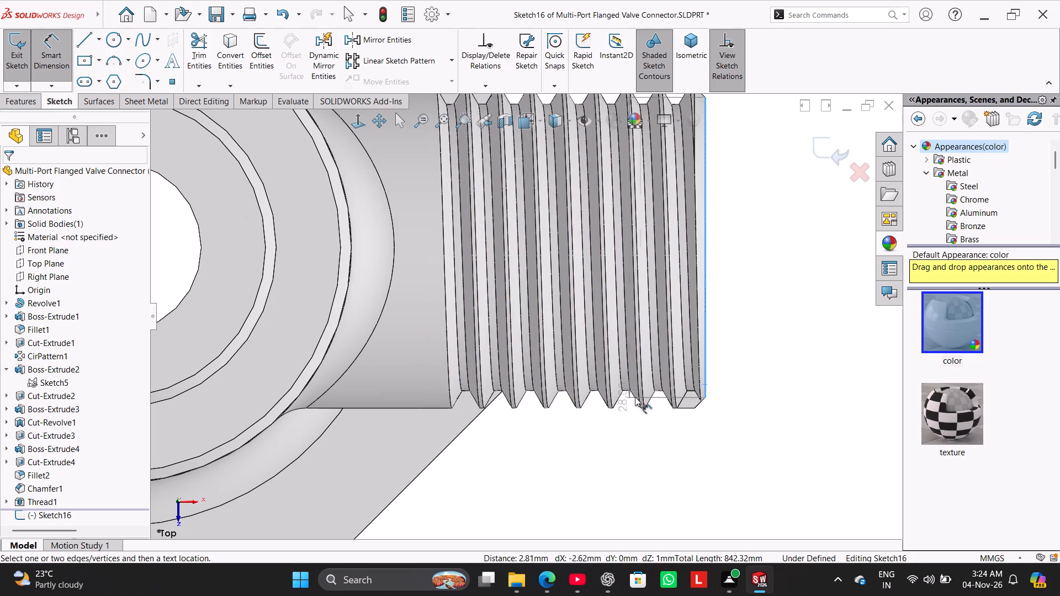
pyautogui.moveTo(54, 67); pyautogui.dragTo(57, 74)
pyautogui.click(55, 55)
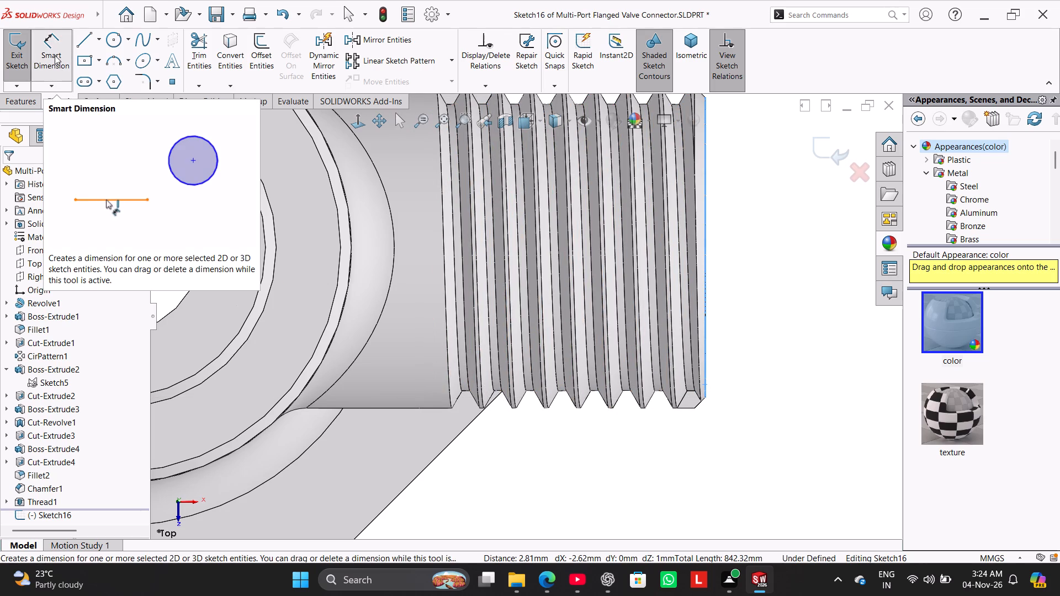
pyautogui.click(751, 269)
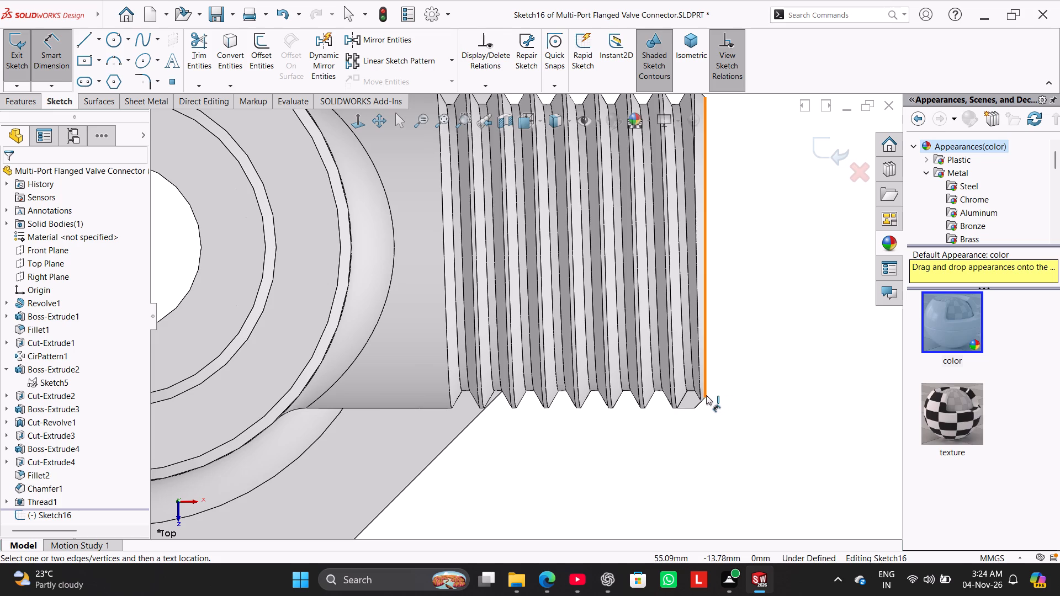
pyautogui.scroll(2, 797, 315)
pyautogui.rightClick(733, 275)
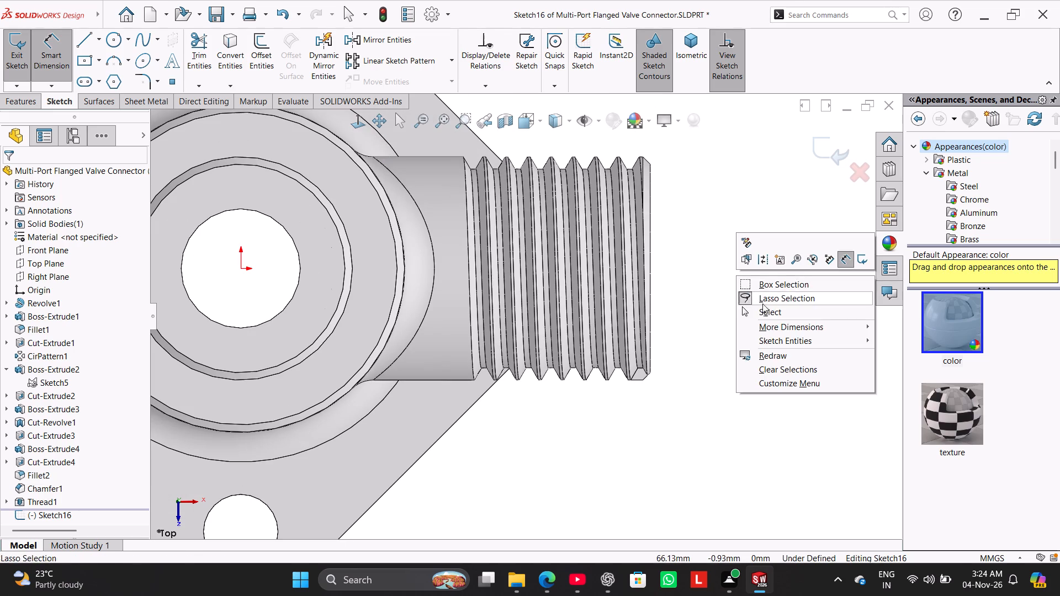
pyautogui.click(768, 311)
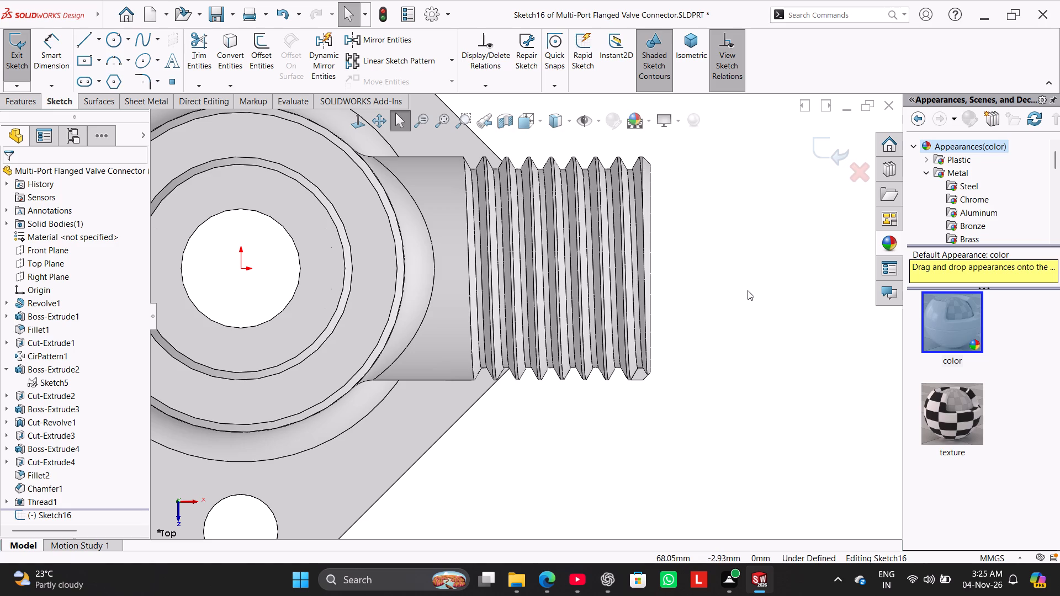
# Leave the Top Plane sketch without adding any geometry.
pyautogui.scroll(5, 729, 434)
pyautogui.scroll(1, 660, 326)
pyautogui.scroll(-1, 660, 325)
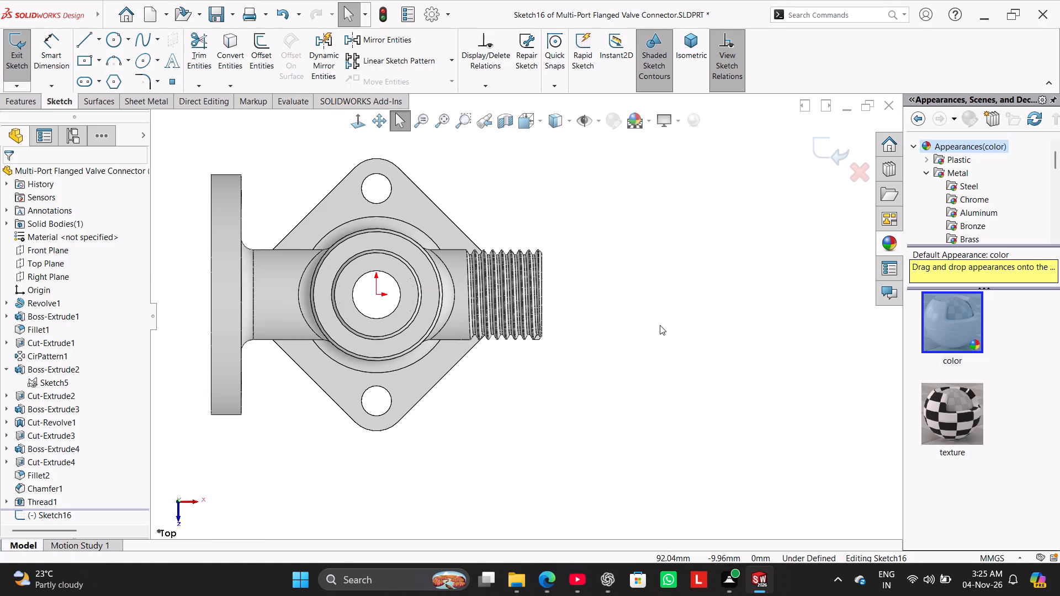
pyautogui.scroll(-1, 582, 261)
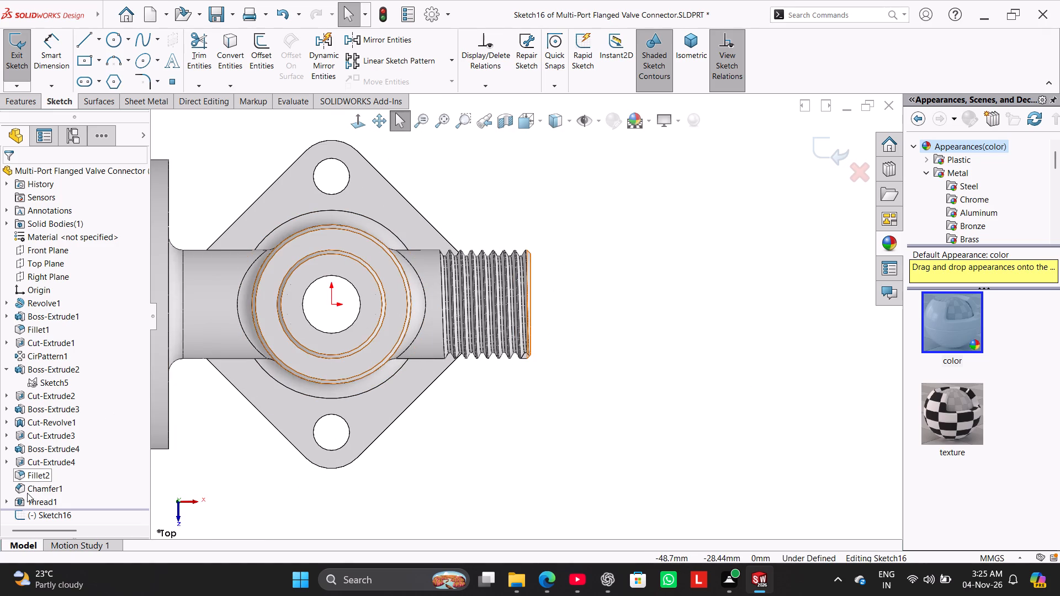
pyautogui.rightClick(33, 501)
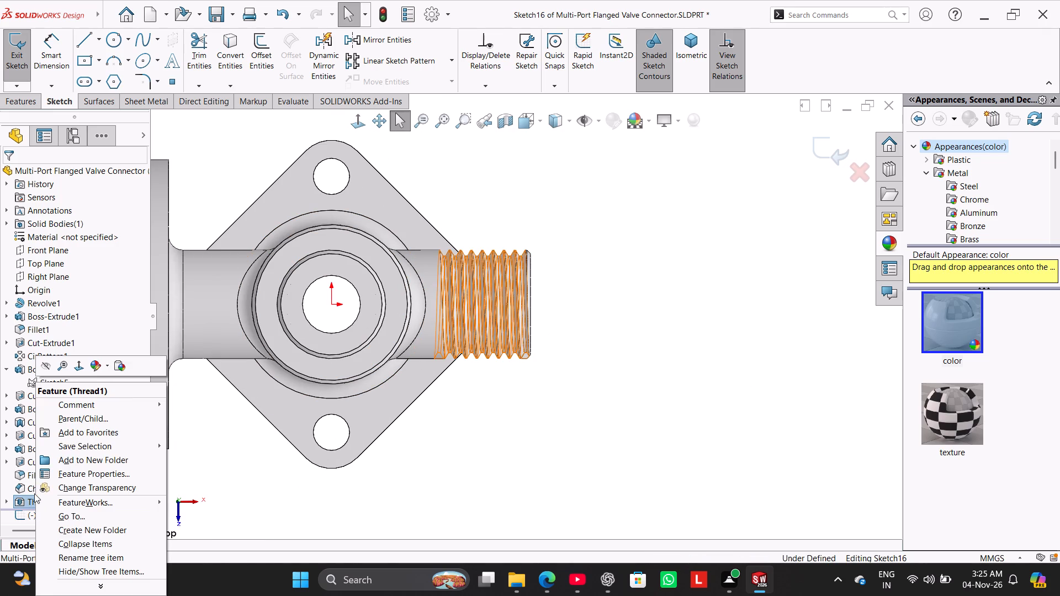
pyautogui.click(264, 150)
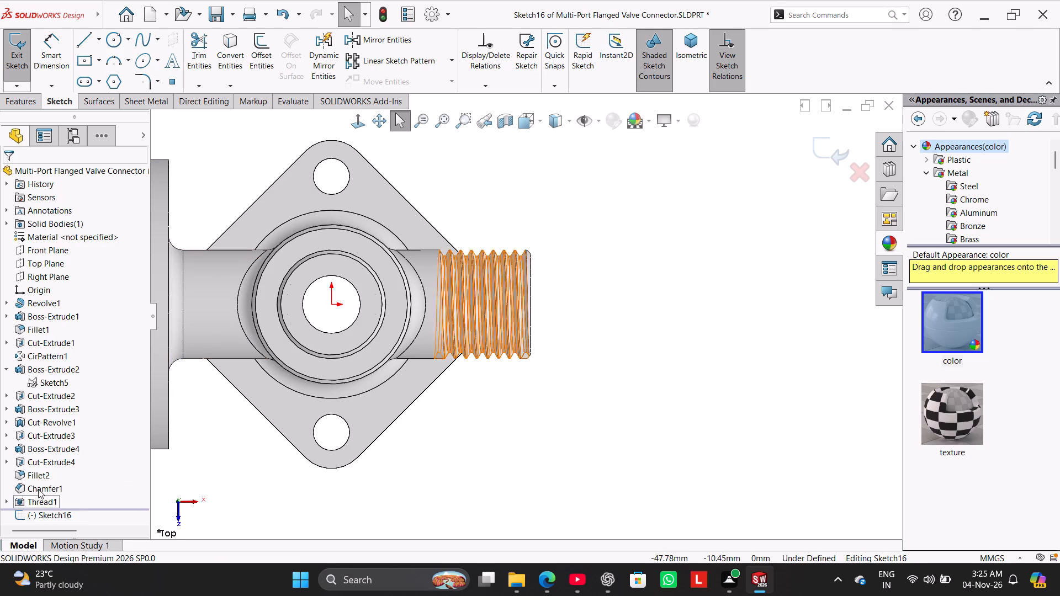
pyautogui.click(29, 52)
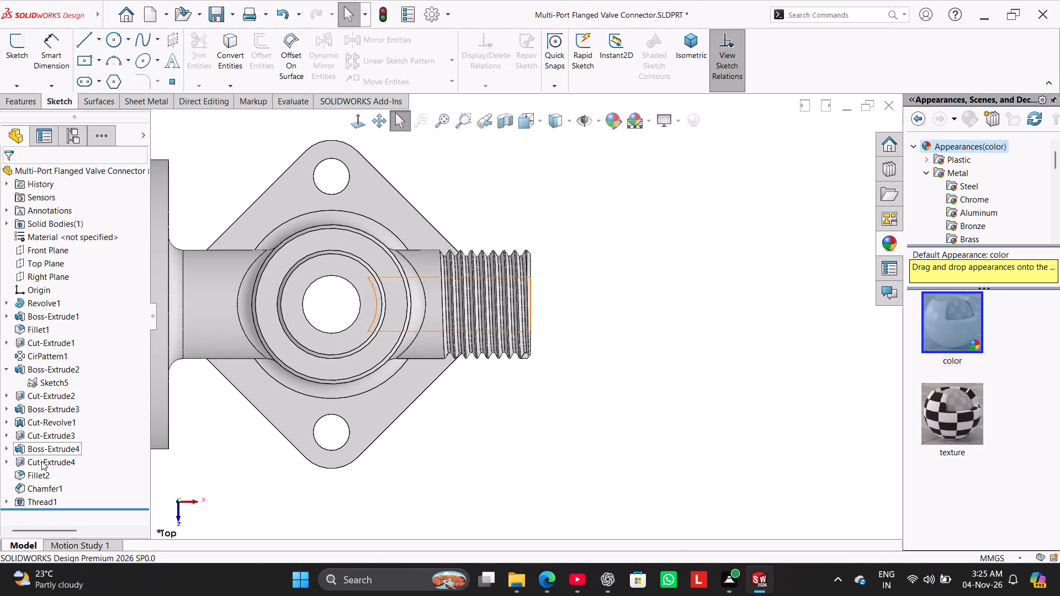
# Delete the thread feature on the plain side branch together with its dependent profile sketch.
pyautogui.rightClick(40, 500)
pyautogui.click(68, 422)
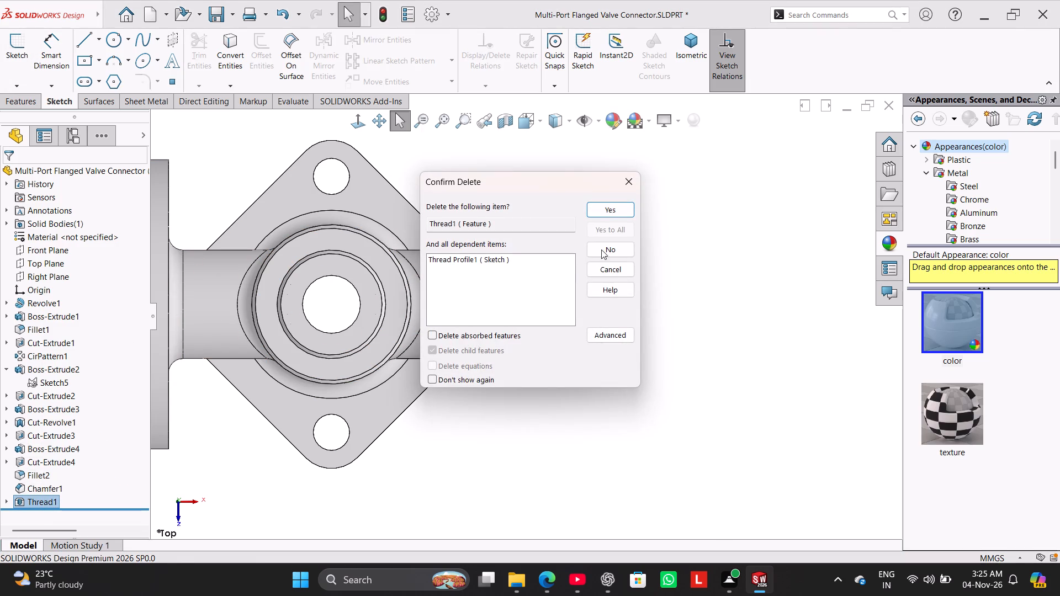
pyautogui.click(627, 206)
pyautogui.moveTo(587, 279); pyautogui.dragTo(592, 260, button='middle')
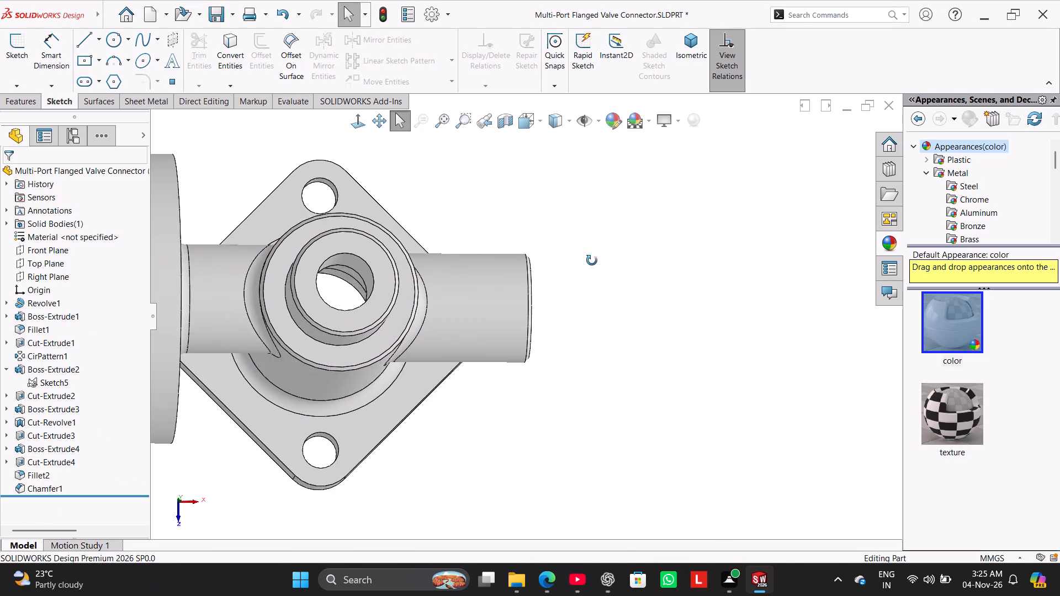
pyautogui.moveTo(592, 260); pyautogui.dragTo(576, 280, button='middle')
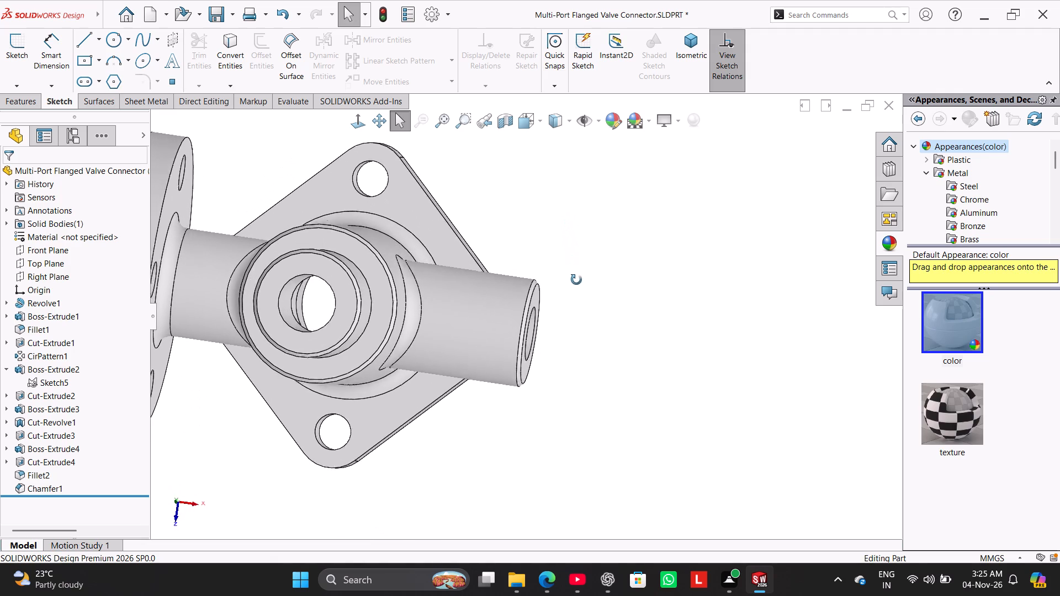
# Shorten the plain side branch by setting the start offset of its boss extrusion to 28 mm.
pyautogui.moveTo(576, 280); pyautogui.dragTo(569, 232, button='middle')
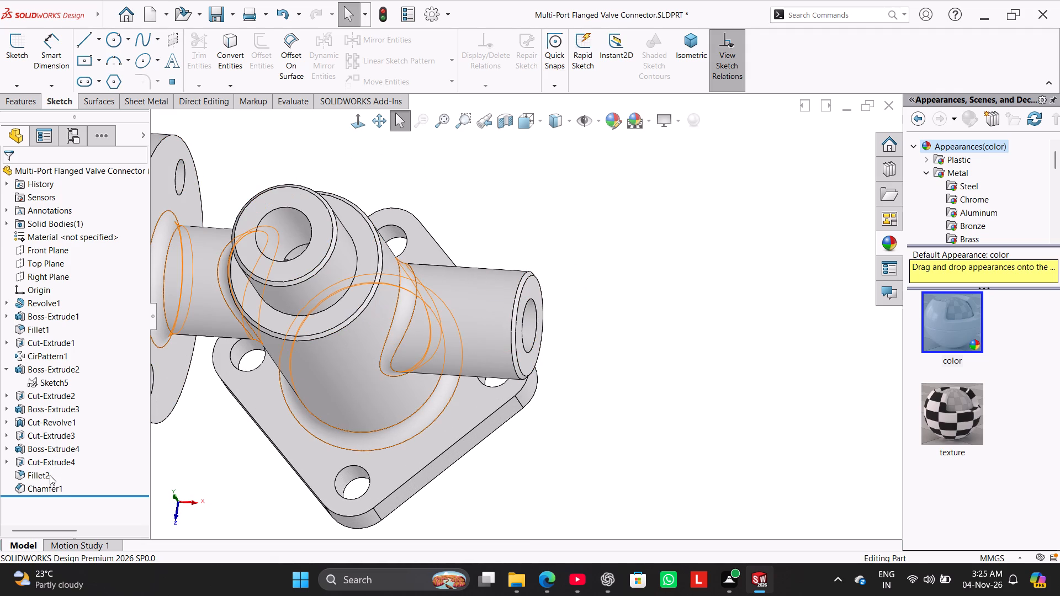
pyautogui.rightClick(57, 448)
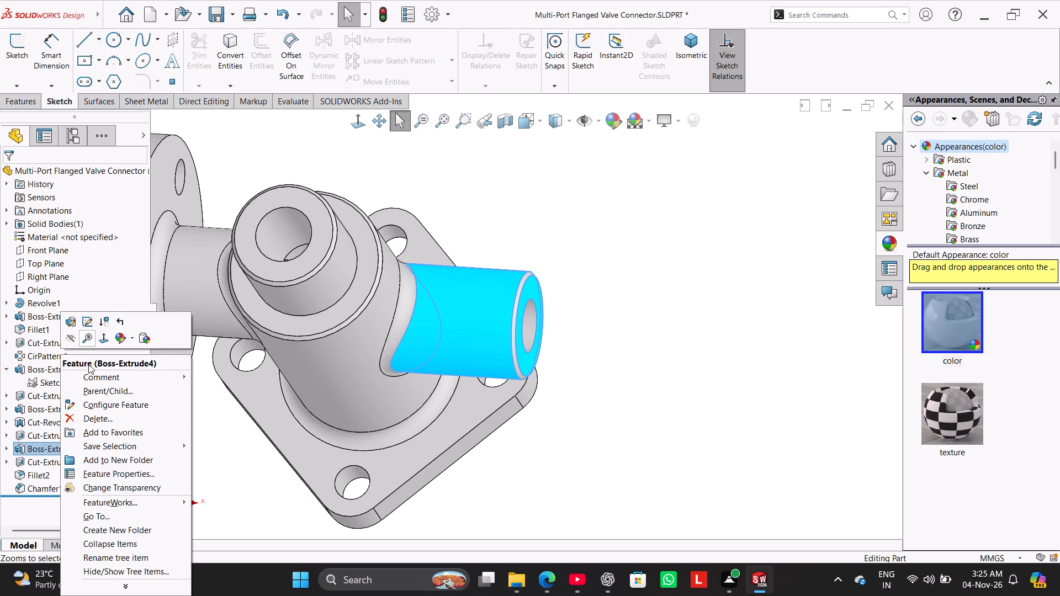
pyautogui.click(69, 323)
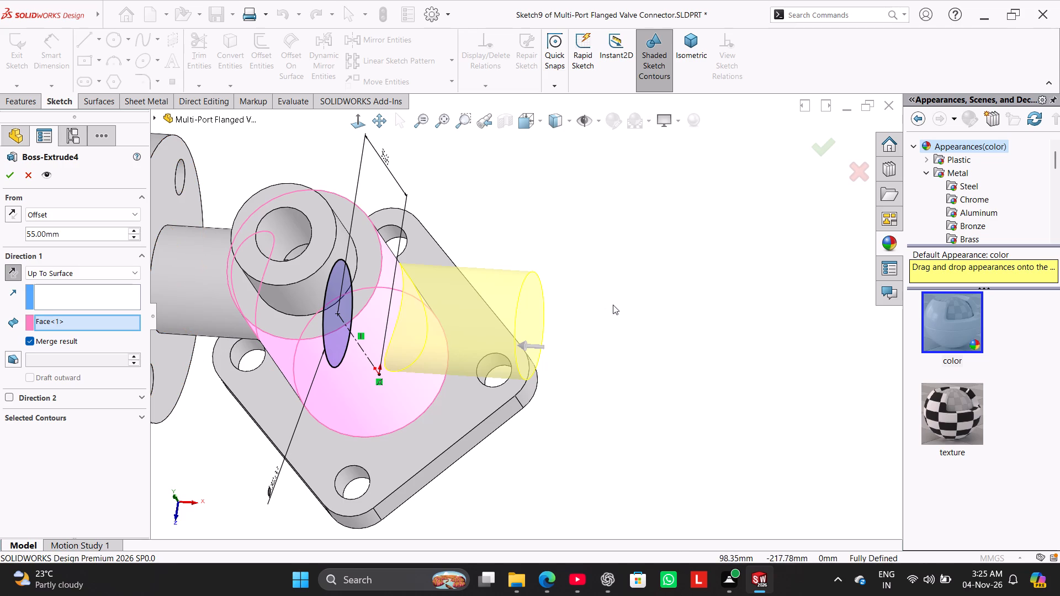
pyautogui.middleClick(616, 305)
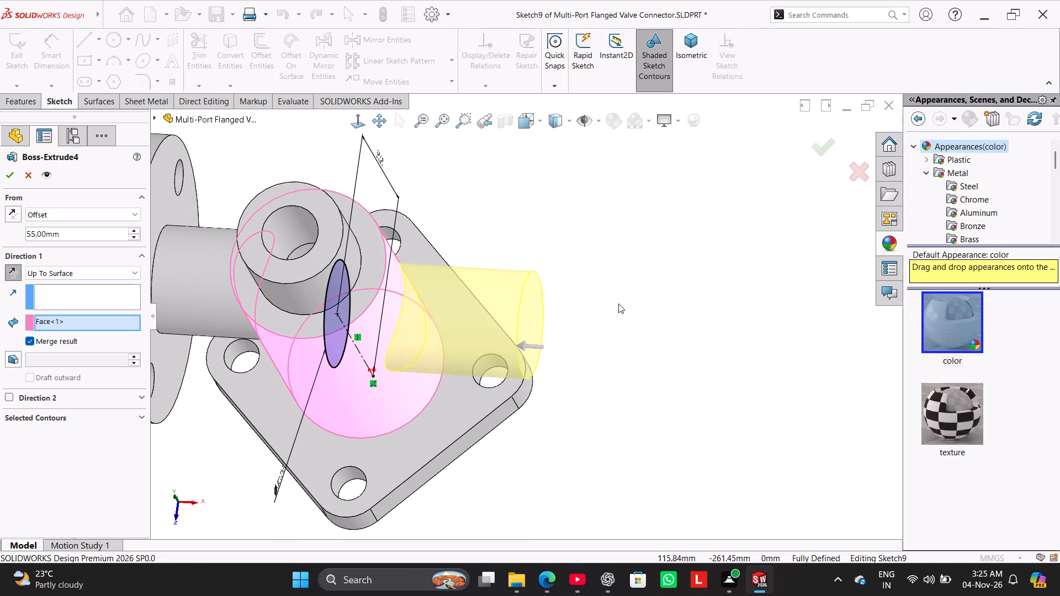
pyautogui.doubleClick(68, 237)
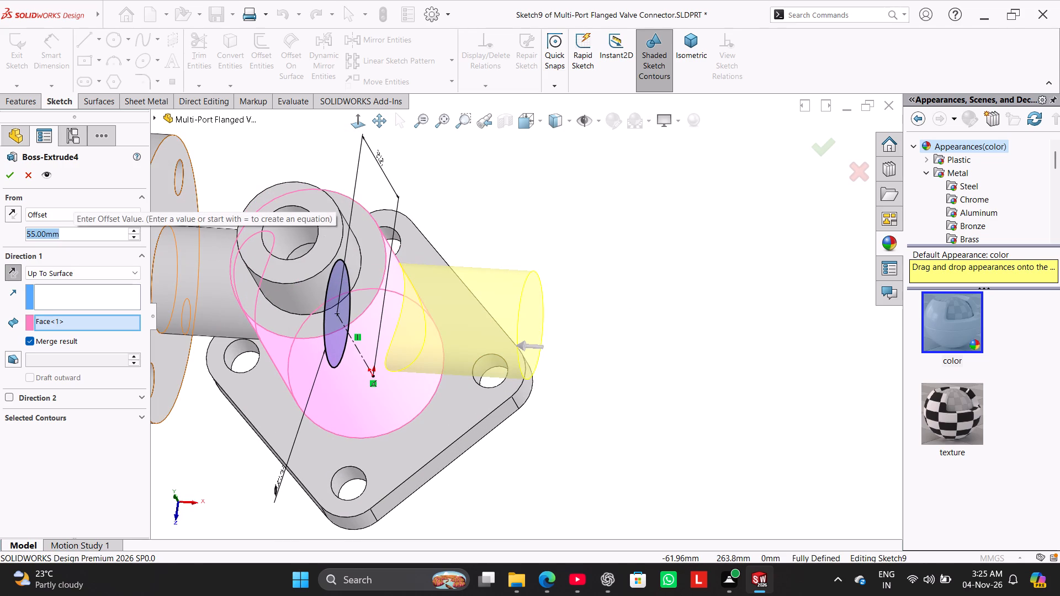
pyautogui.write('55')
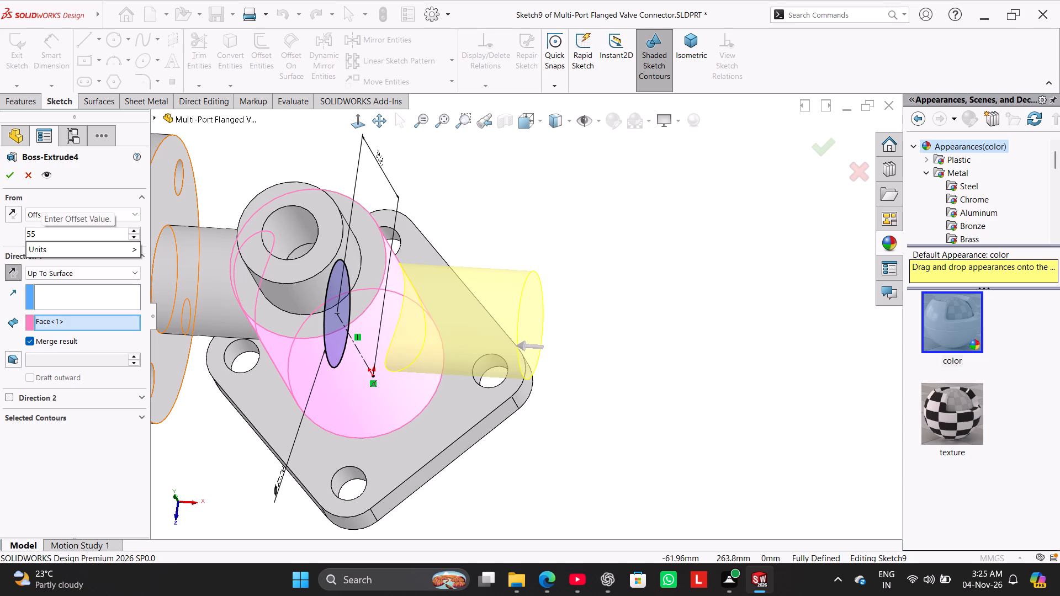
pyautogui.press('-')
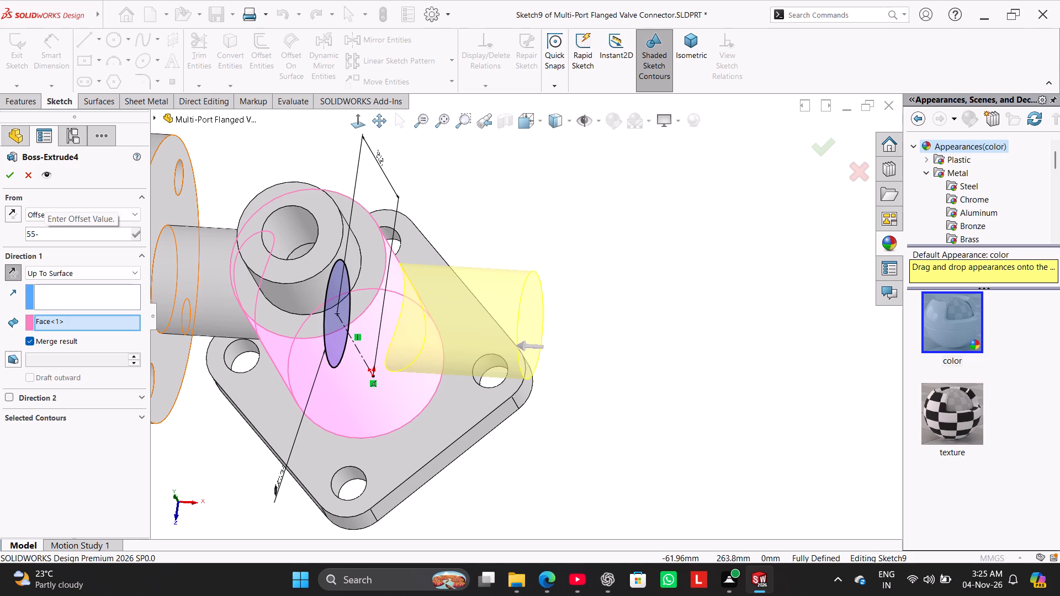
pyautogui.press('2')
pyautogui.press('7')
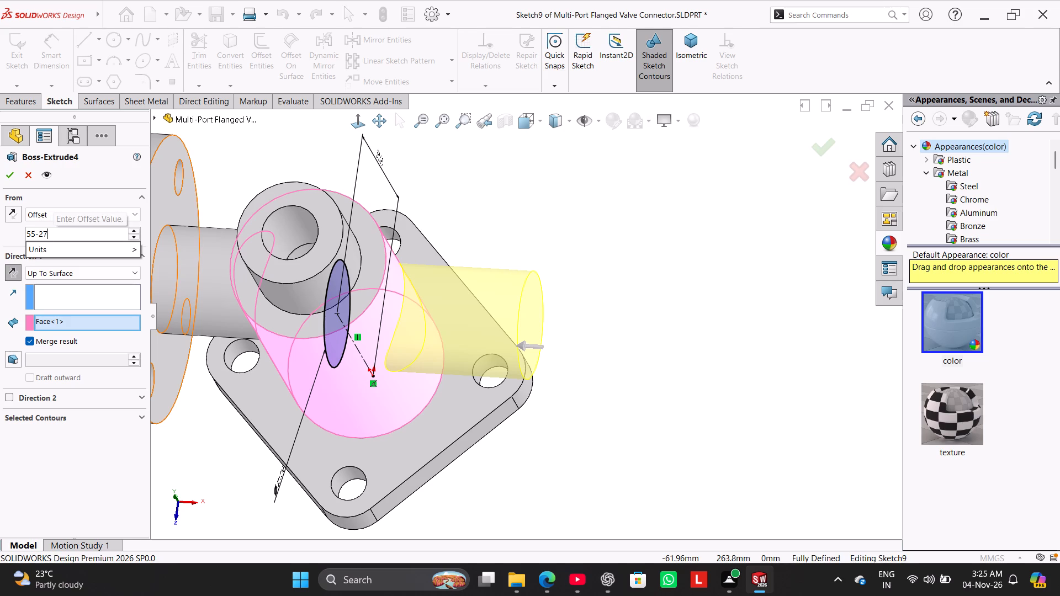
pyautogui.press('Return')
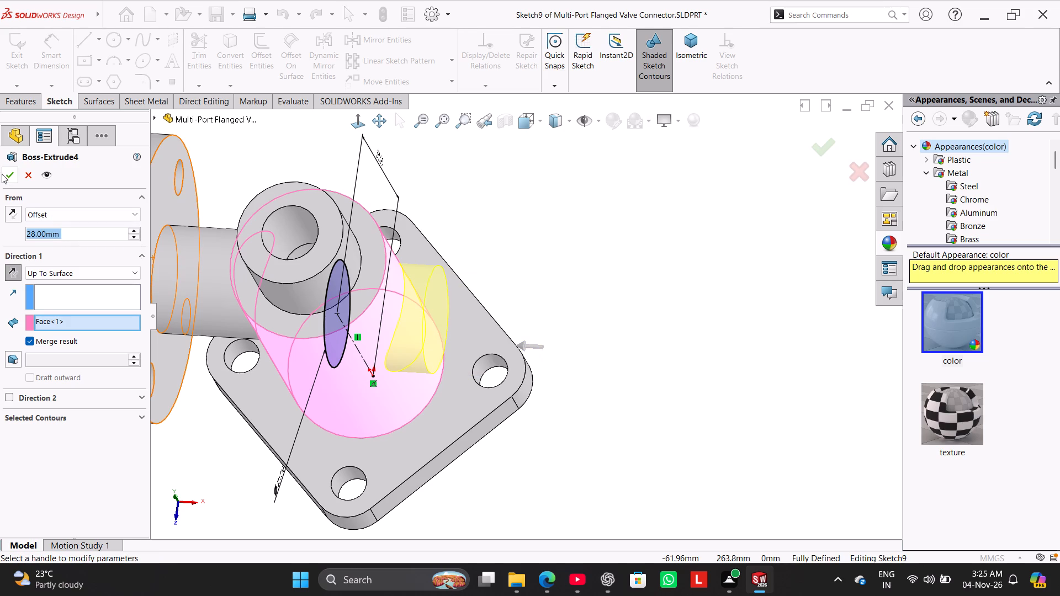
pyautogui.click(5, 175)
pyautogui.click(508, 216)
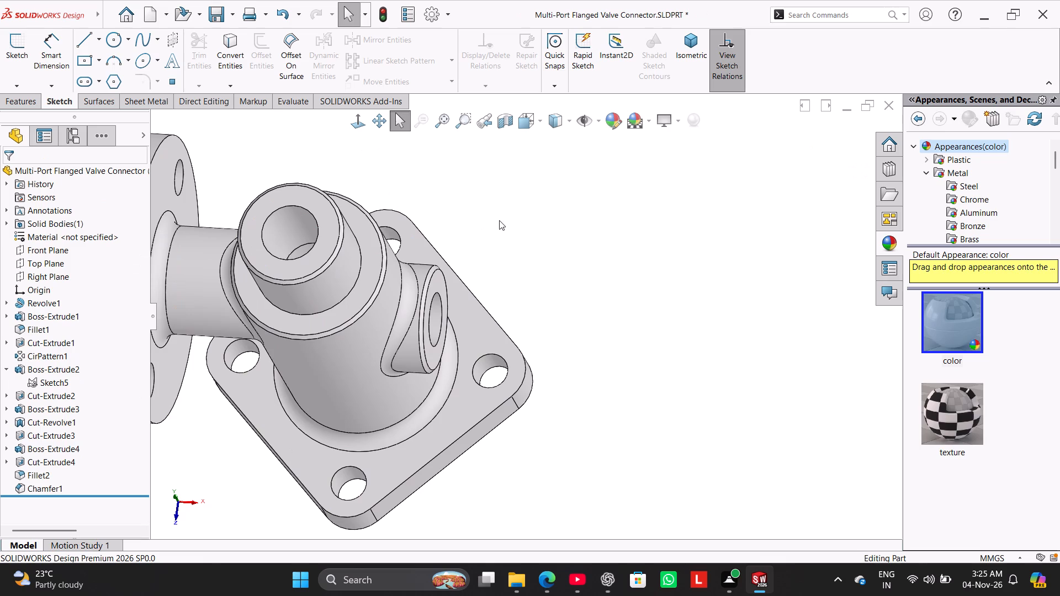
# Remove the side branch's end edge from the existing 1 mm chamfer, keeping the two other edges.
pyautogui.rightClick(44, 489)
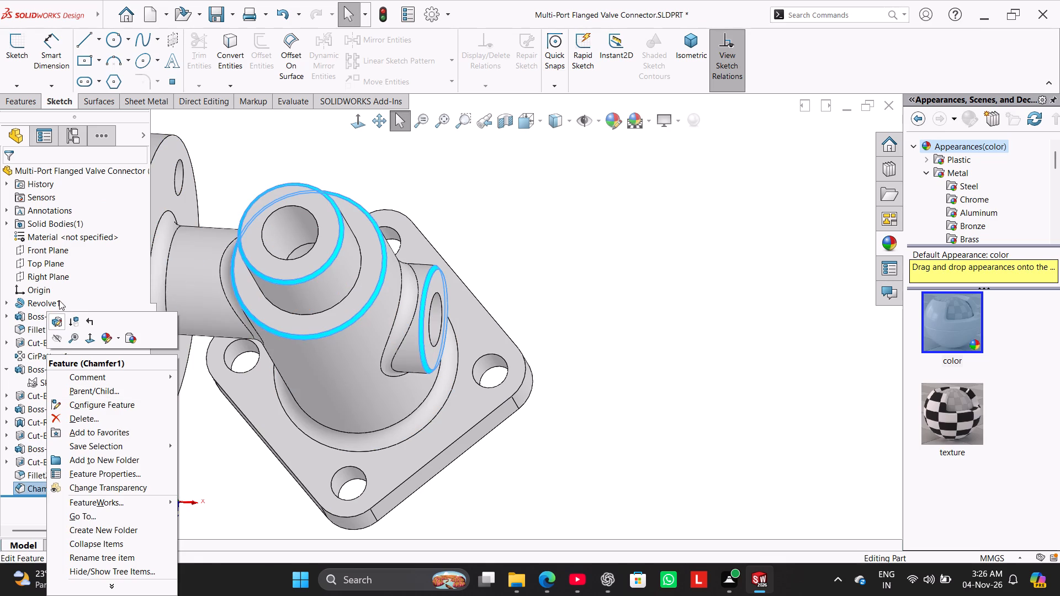
pyautogui.click(58, 322)
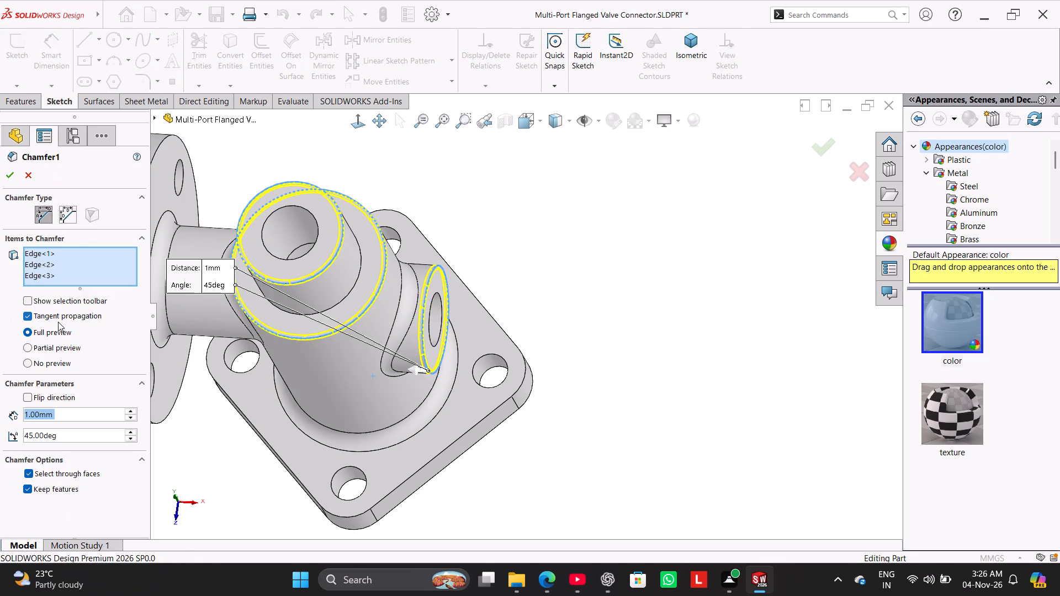
pyautogui.click(39, 280)
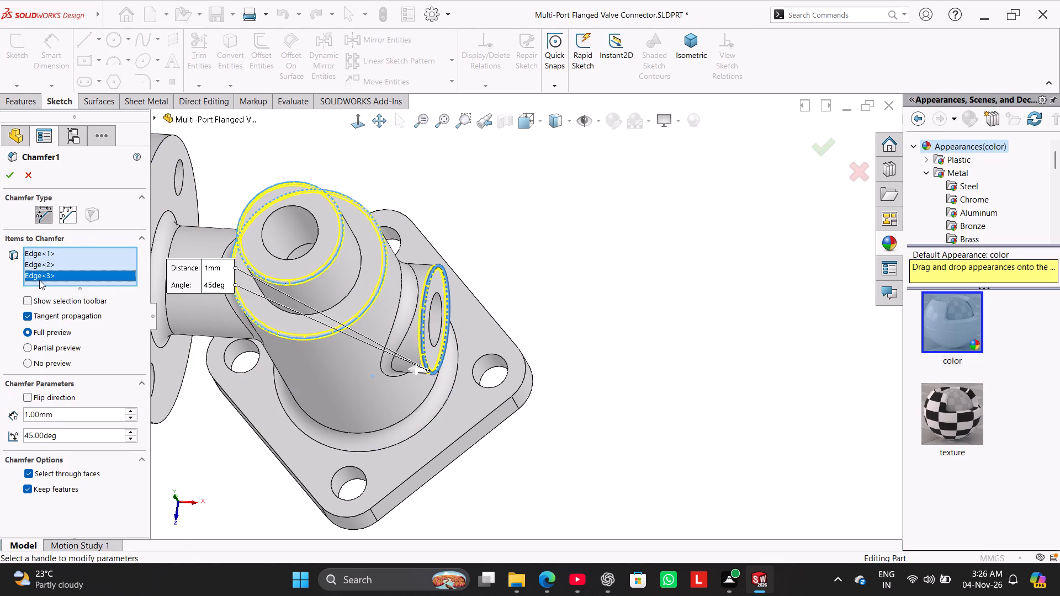
pyautogui.rightClick(39, 280)
pyautogui.click(67, 301)
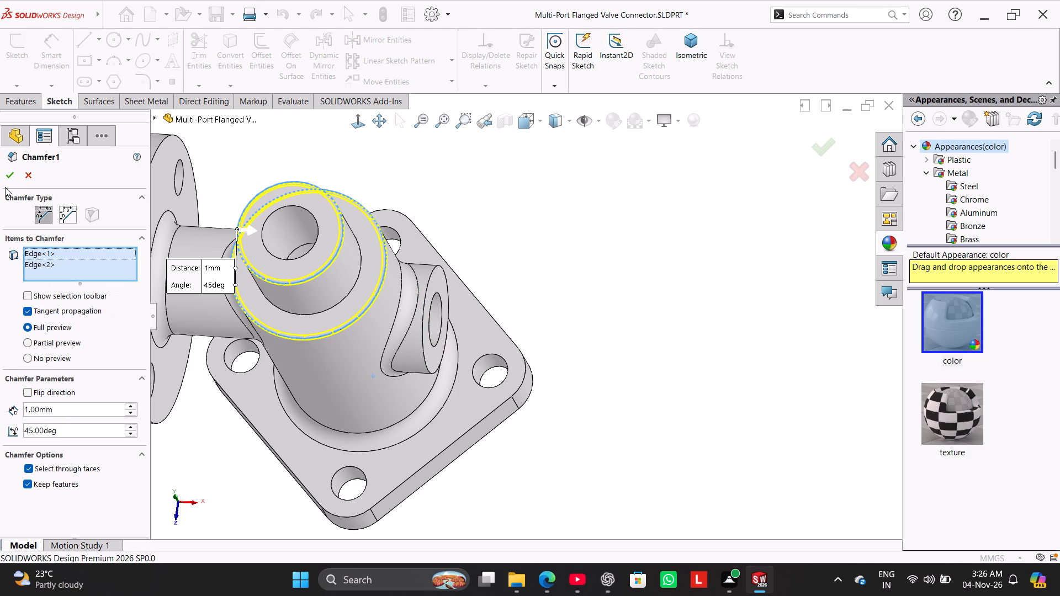
pyautogui.click(7, 179)
pyautogui.click(576, 231)
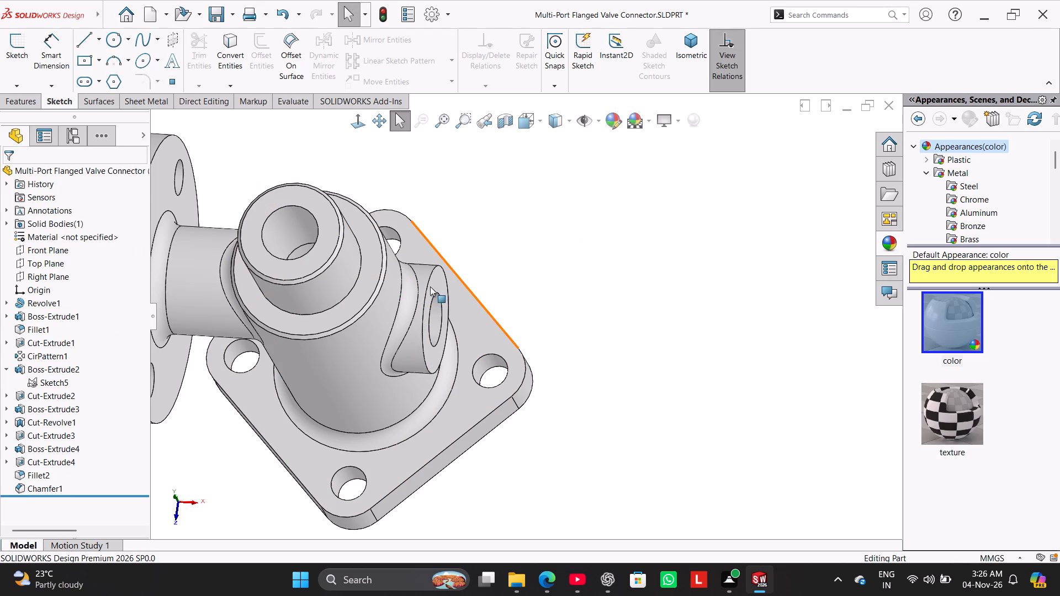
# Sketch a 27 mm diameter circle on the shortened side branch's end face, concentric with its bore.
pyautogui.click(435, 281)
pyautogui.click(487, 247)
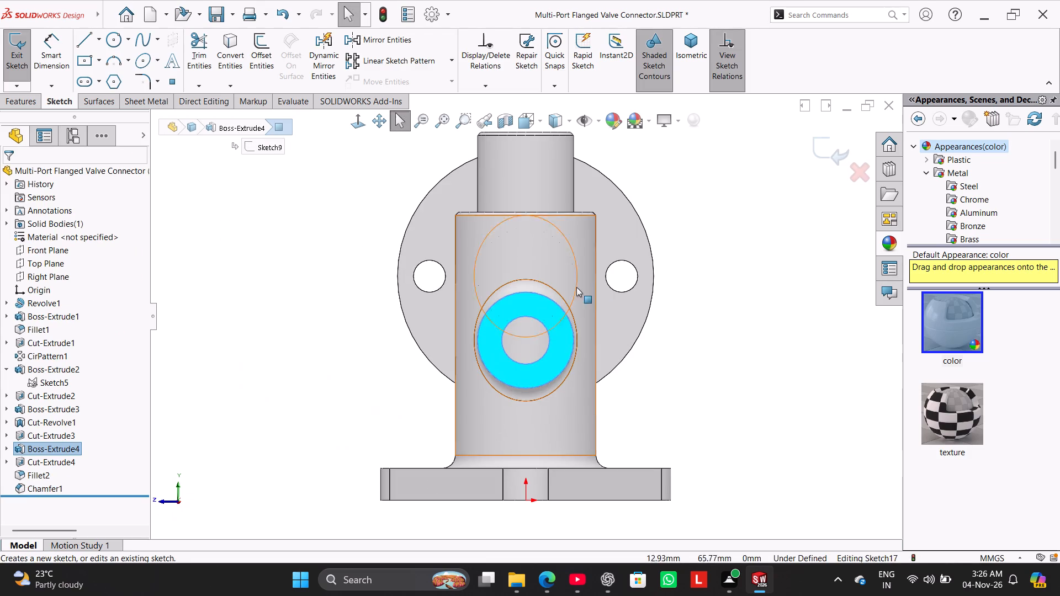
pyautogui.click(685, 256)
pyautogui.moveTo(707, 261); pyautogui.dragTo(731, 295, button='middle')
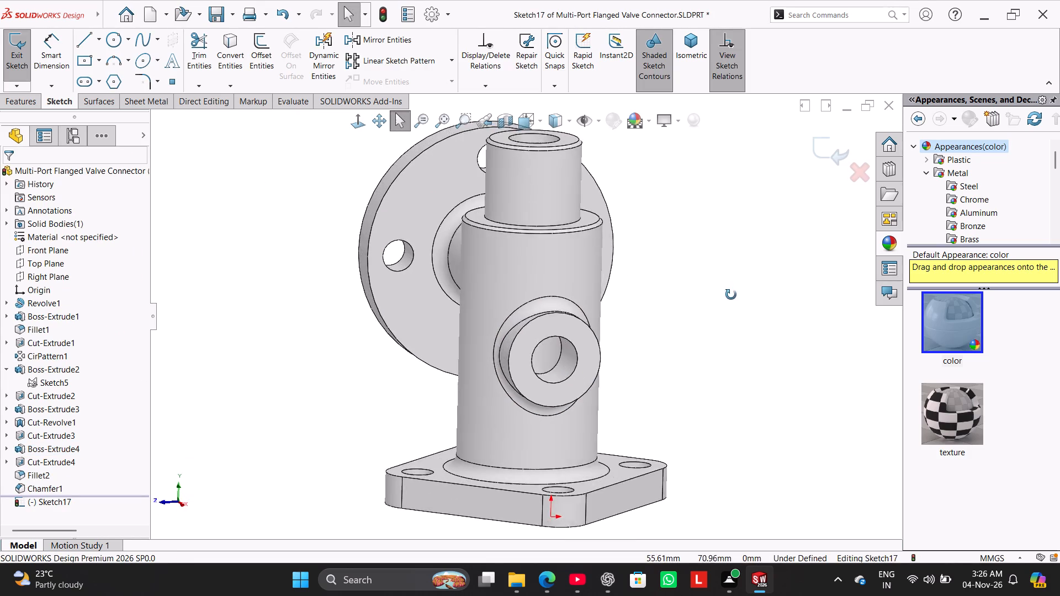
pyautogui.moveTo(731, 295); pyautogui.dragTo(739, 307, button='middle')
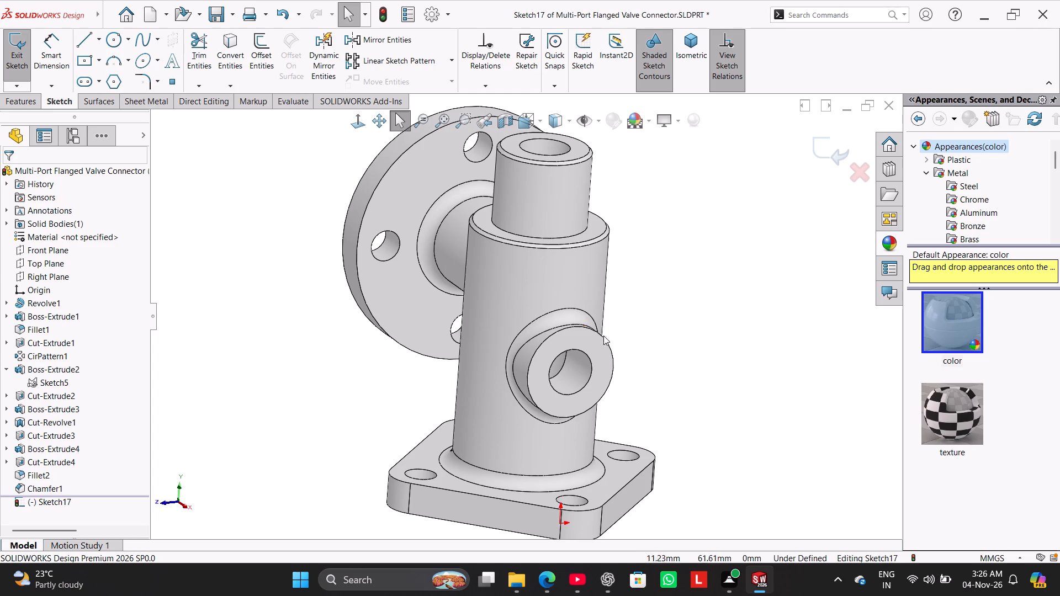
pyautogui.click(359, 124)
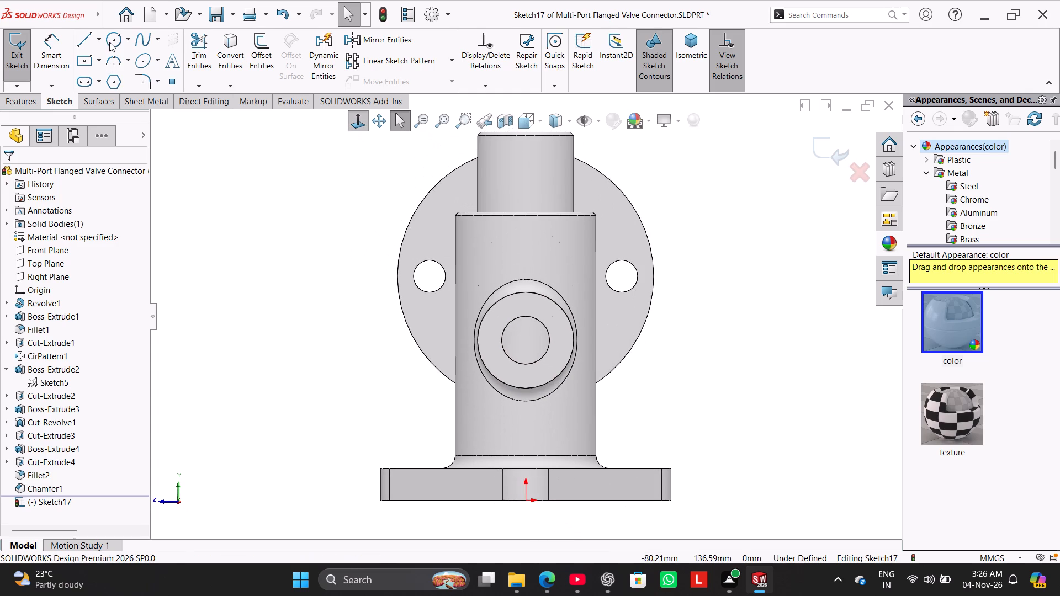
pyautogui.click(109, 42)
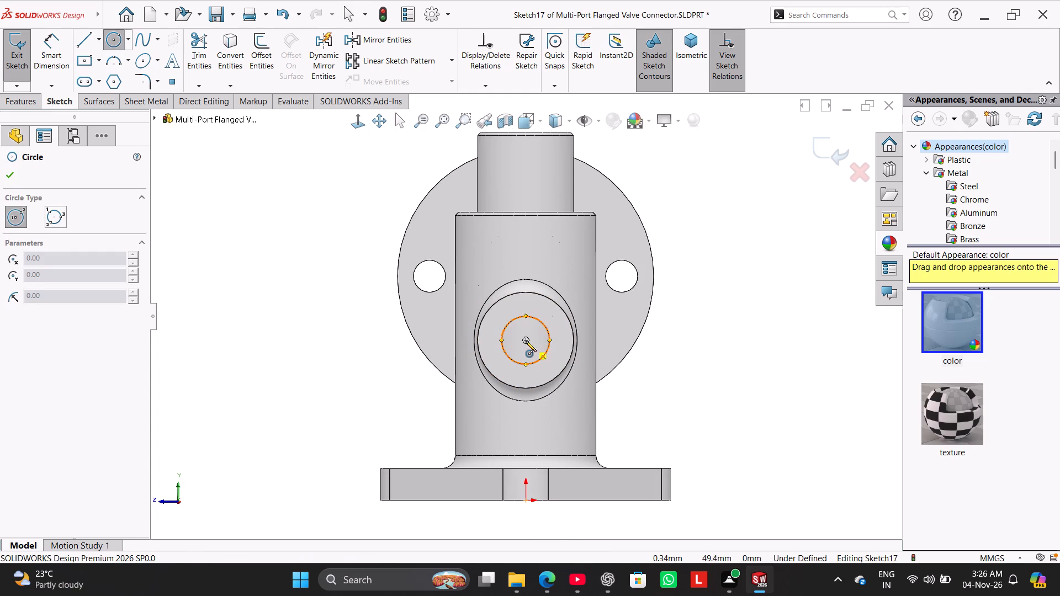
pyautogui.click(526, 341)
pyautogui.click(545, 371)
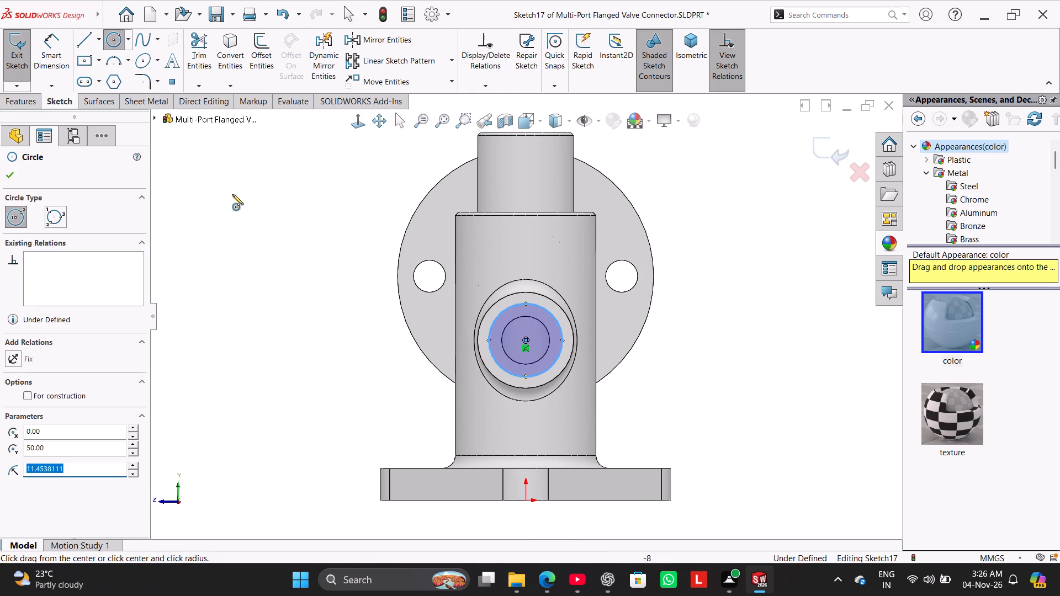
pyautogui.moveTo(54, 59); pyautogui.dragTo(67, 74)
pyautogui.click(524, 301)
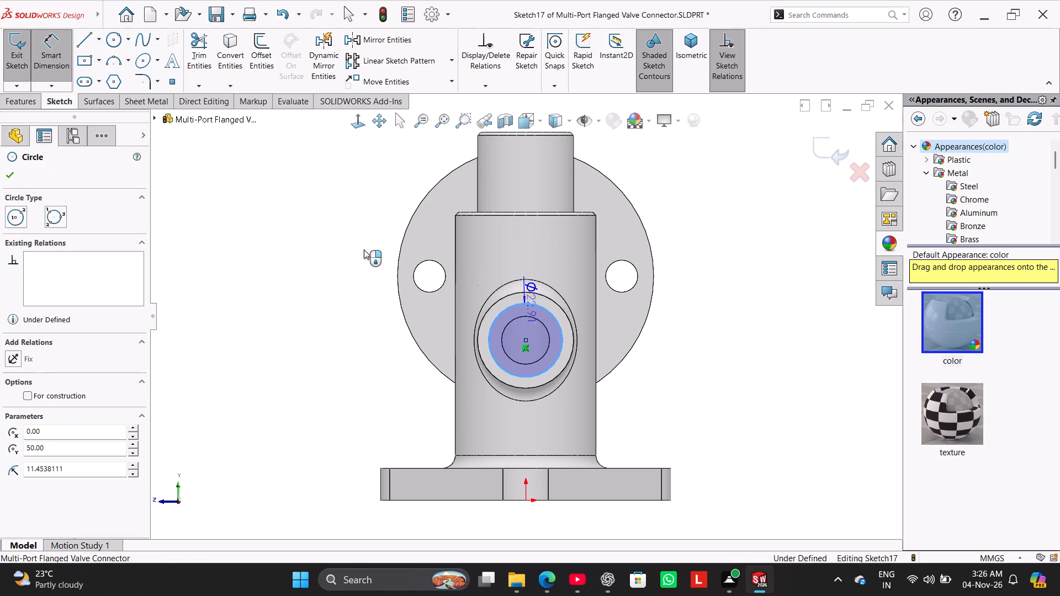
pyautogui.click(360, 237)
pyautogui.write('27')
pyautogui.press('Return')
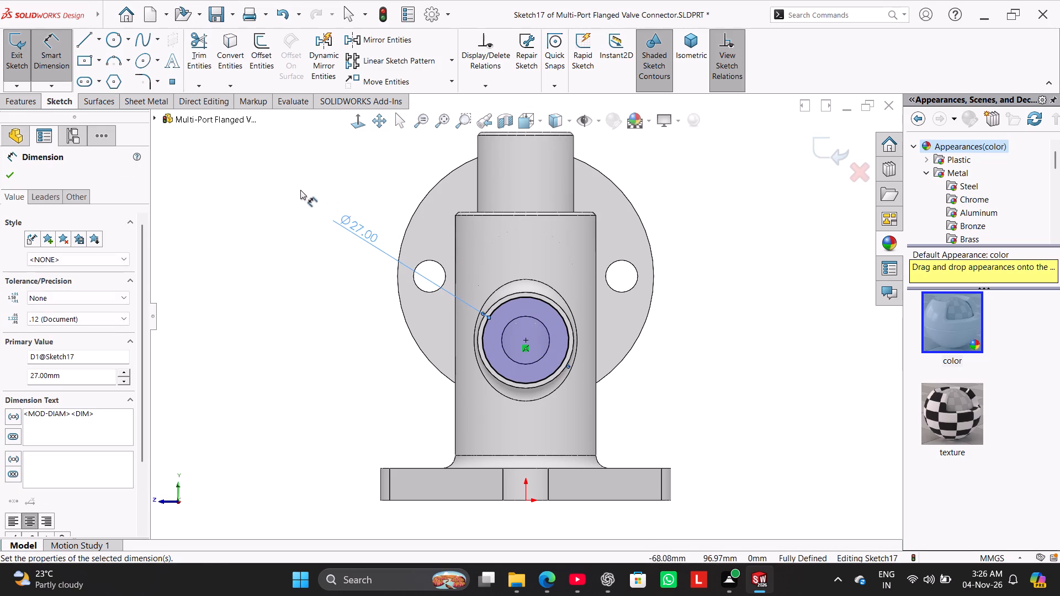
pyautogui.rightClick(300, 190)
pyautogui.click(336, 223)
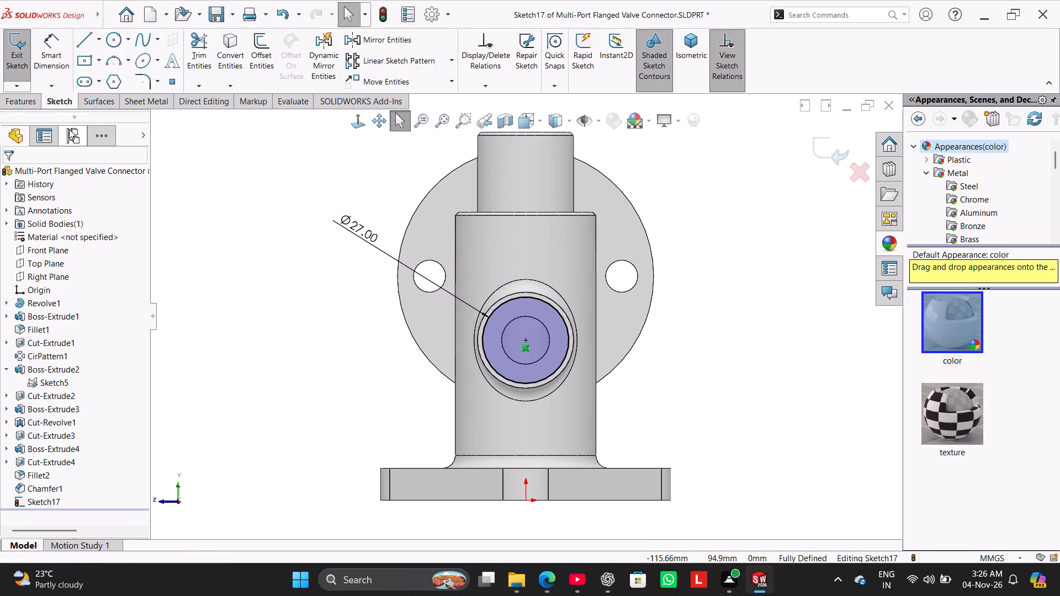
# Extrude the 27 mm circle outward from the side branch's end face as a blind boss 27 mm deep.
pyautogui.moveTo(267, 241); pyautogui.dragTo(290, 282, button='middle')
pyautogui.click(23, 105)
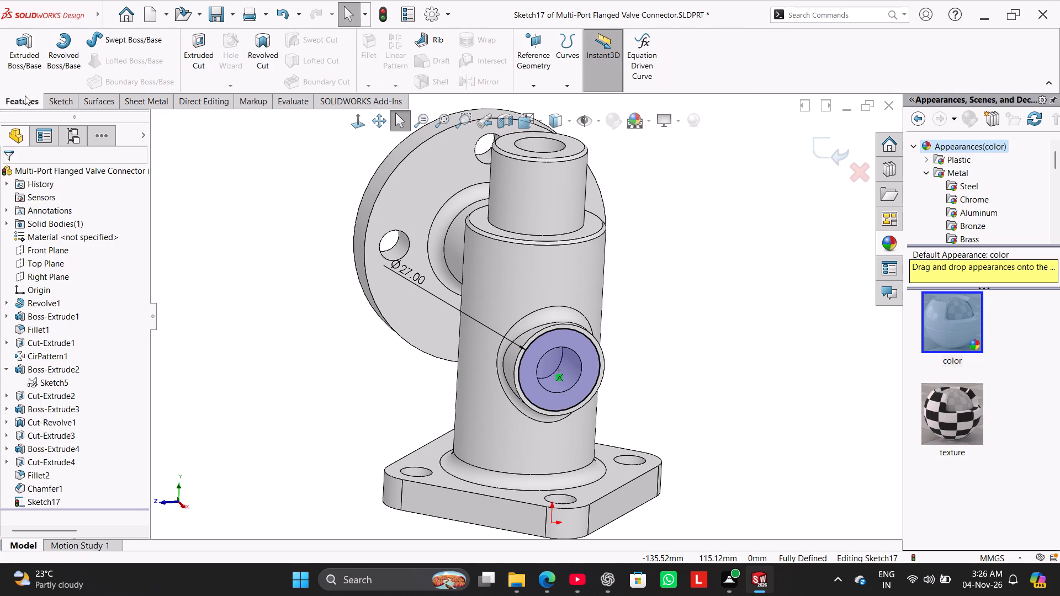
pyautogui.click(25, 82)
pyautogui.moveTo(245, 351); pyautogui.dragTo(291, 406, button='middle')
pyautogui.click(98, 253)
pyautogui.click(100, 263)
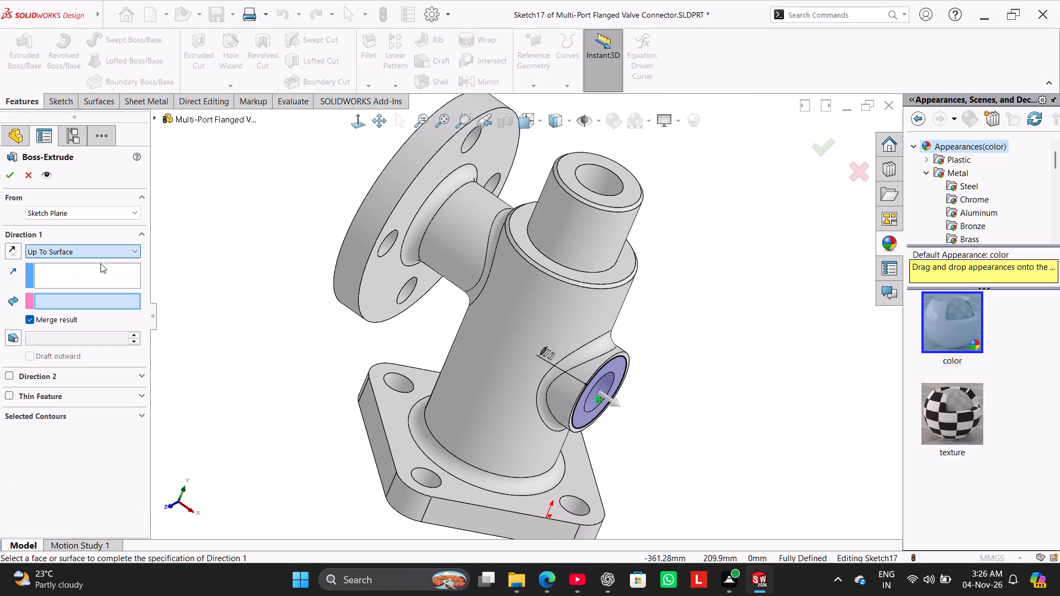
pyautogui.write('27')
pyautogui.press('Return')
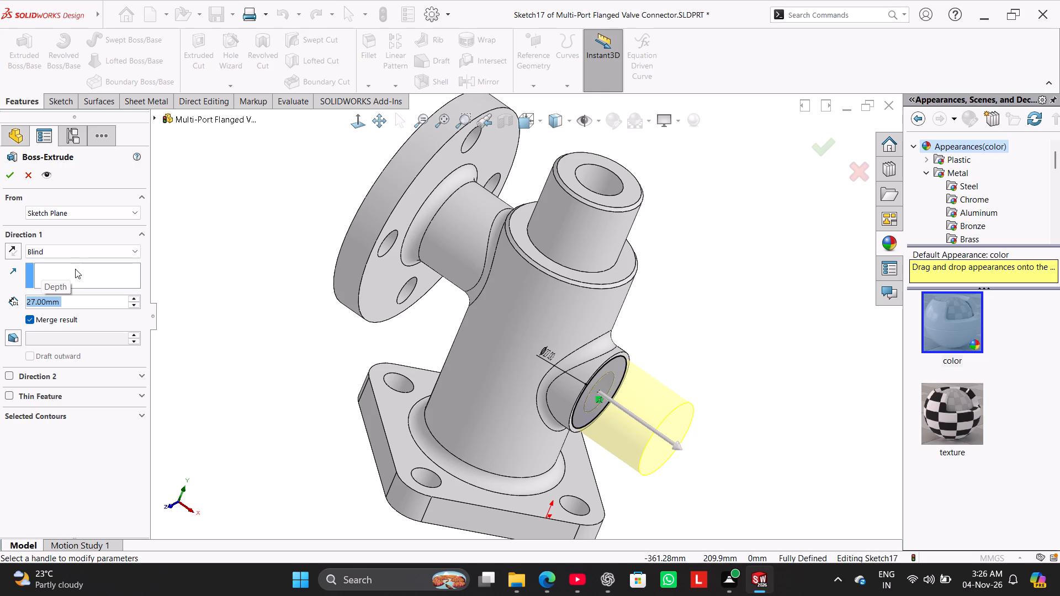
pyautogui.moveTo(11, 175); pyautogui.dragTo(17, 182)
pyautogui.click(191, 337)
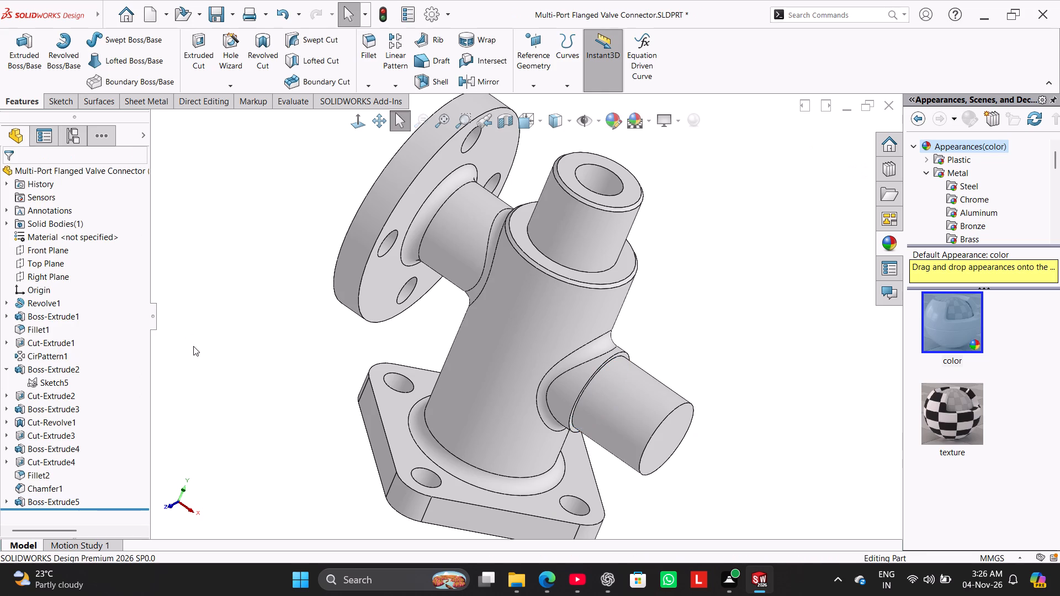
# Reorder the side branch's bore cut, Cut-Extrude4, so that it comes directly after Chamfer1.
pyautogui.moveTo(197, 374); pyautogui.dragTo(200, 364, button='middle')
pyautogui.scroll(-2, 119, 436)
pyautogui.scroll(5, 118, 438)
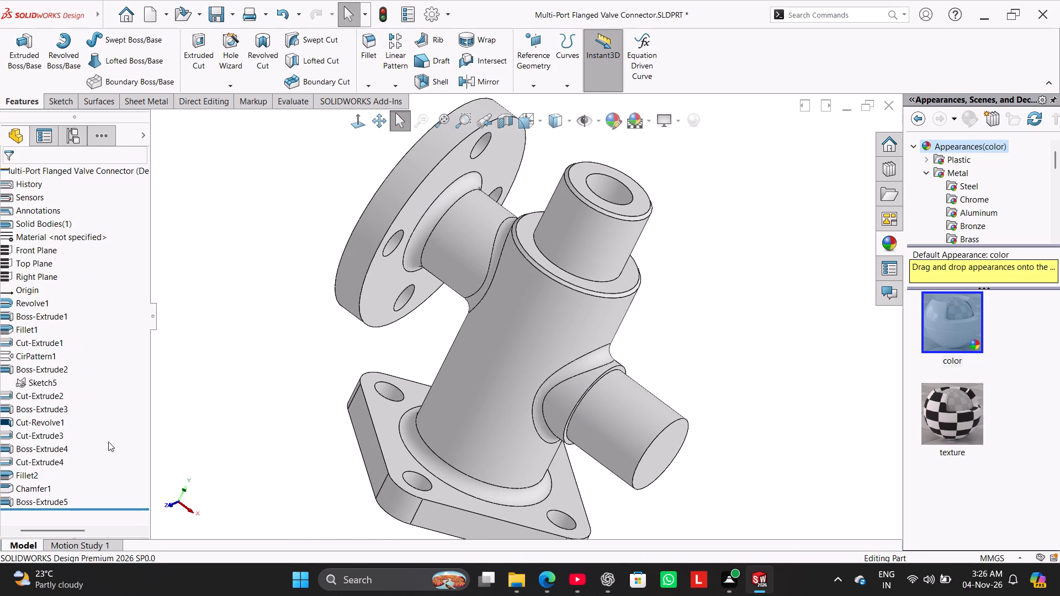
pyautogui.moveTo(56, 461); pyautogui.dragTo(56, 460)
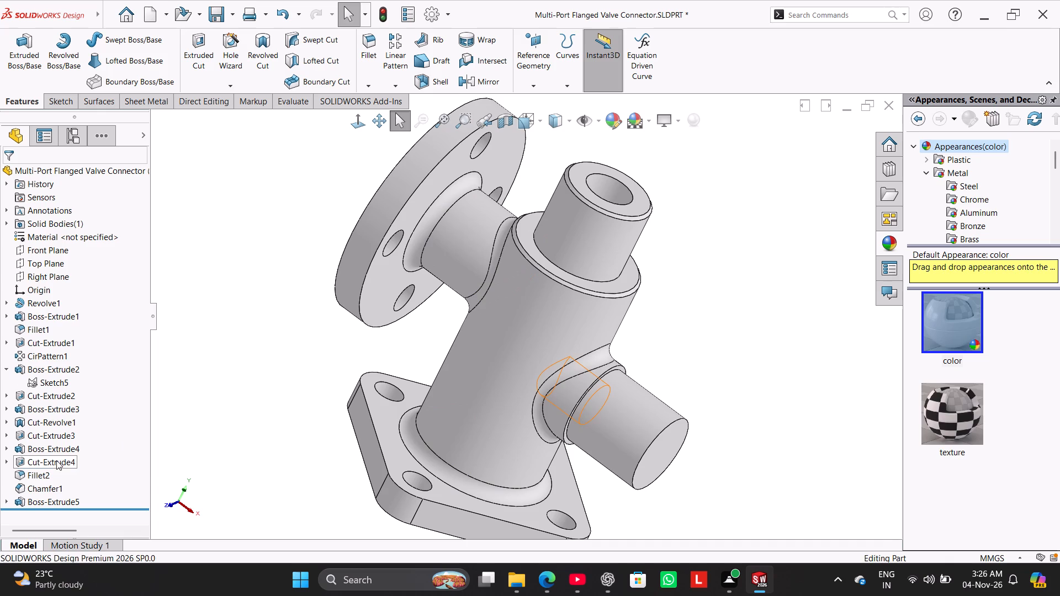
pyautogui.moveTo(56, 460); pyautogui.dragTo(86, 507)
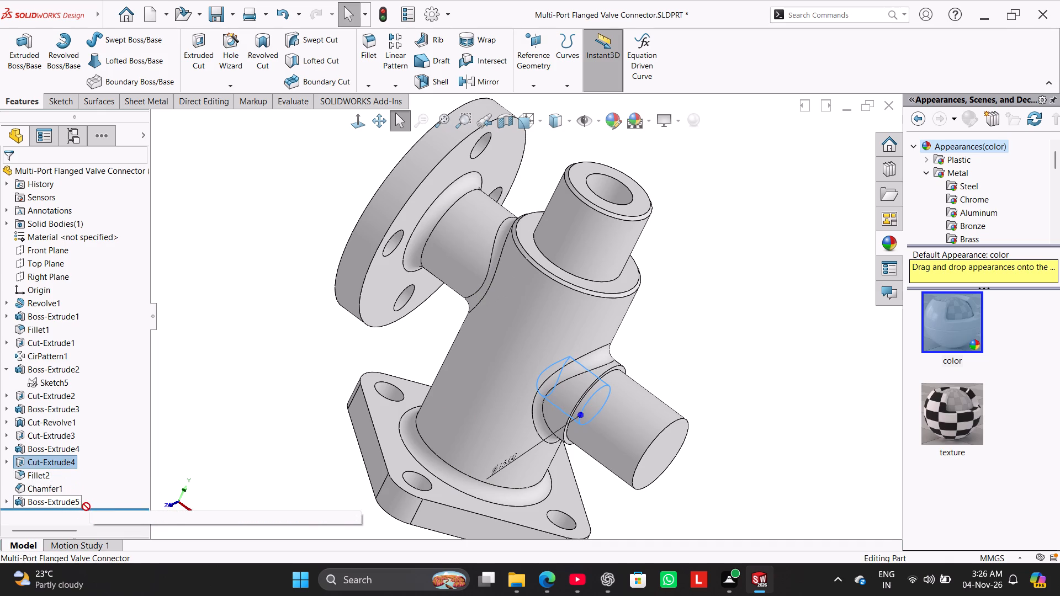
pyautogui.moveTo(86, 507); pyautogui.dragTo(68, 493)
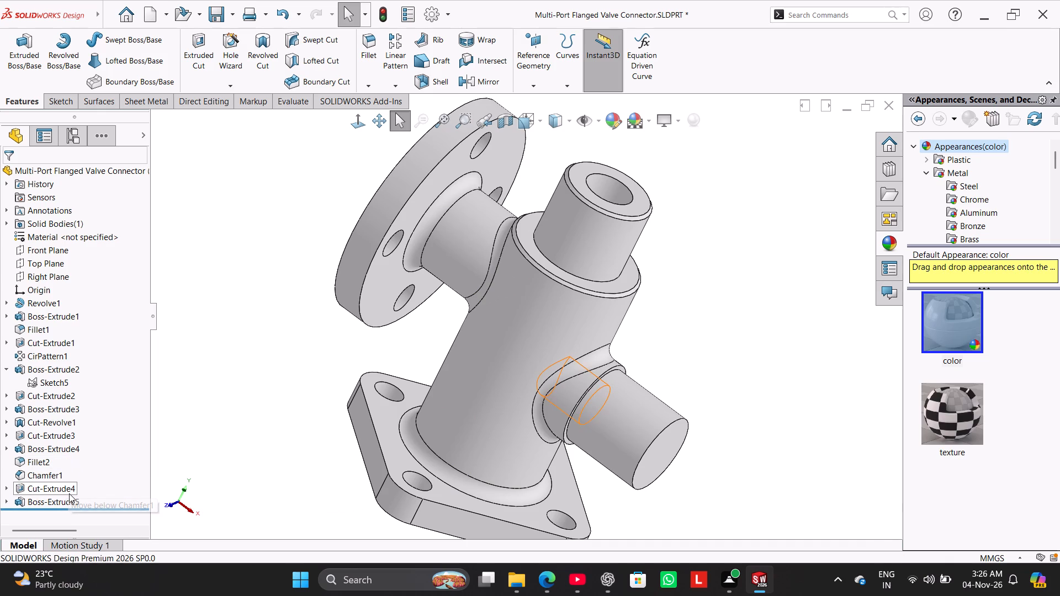
# Delete the side branch's bore cut together with the dependent 27 mm extrusion, keeping the bore's sketch.
pyautogui.rightClick(64, 489)
pyautogui.click(83, 424)
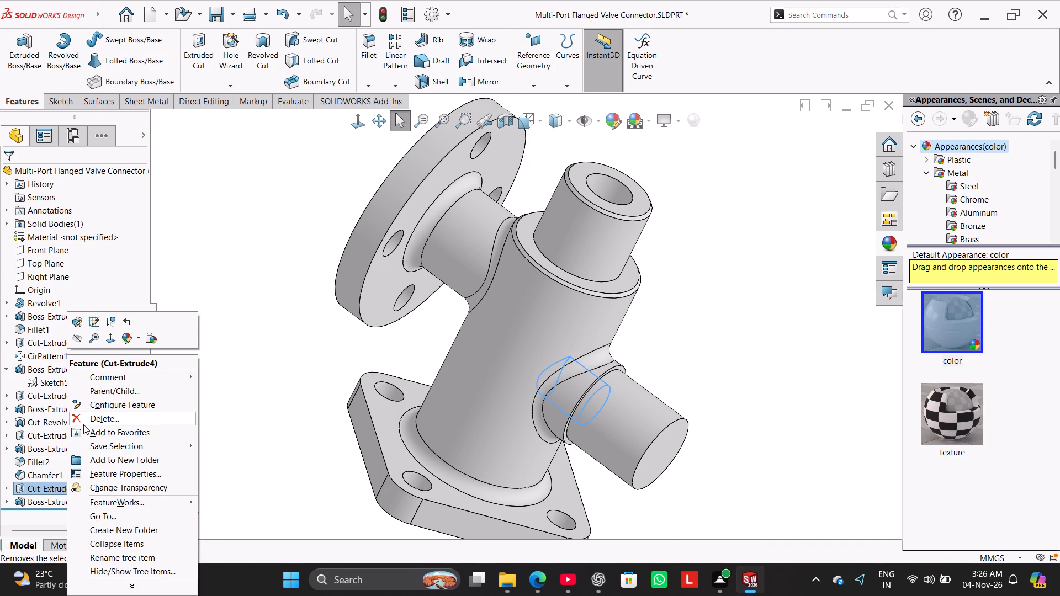
pyautogui.click(606, 212)
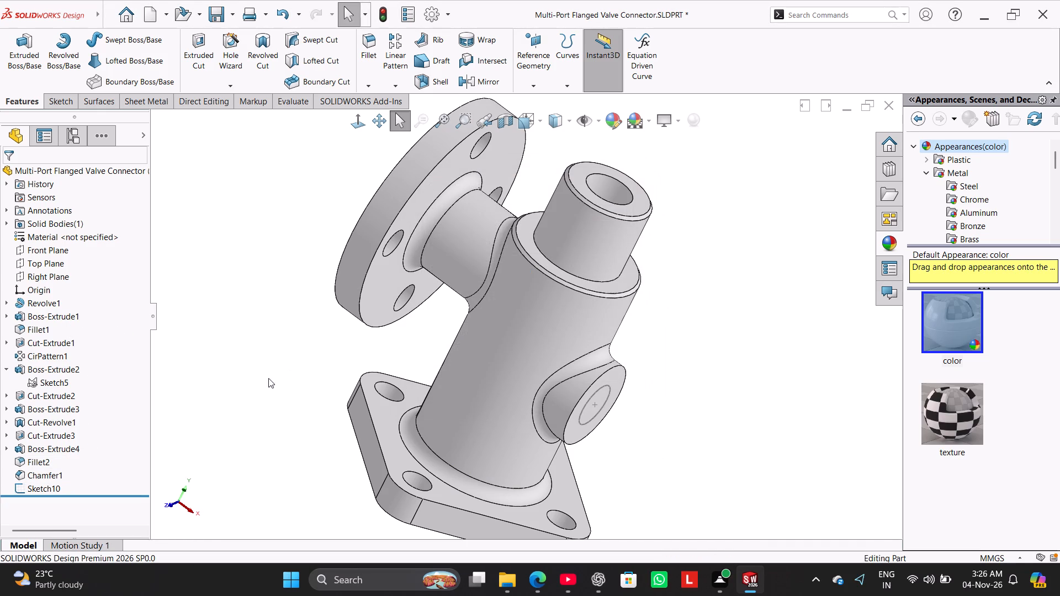
pyautogui.click(253, 353)
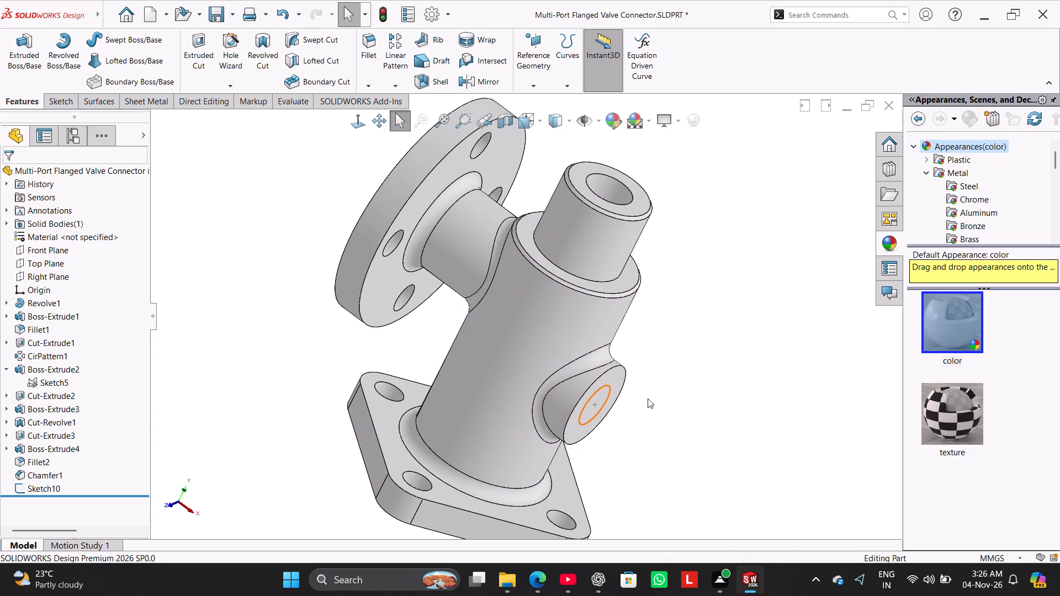
# Delete the leftover bore sketch, Sketch10, from the side branch's end face.
pyautogui.moveTo(654, 398); pyautogui.dragTo(656, 367, button='middle')
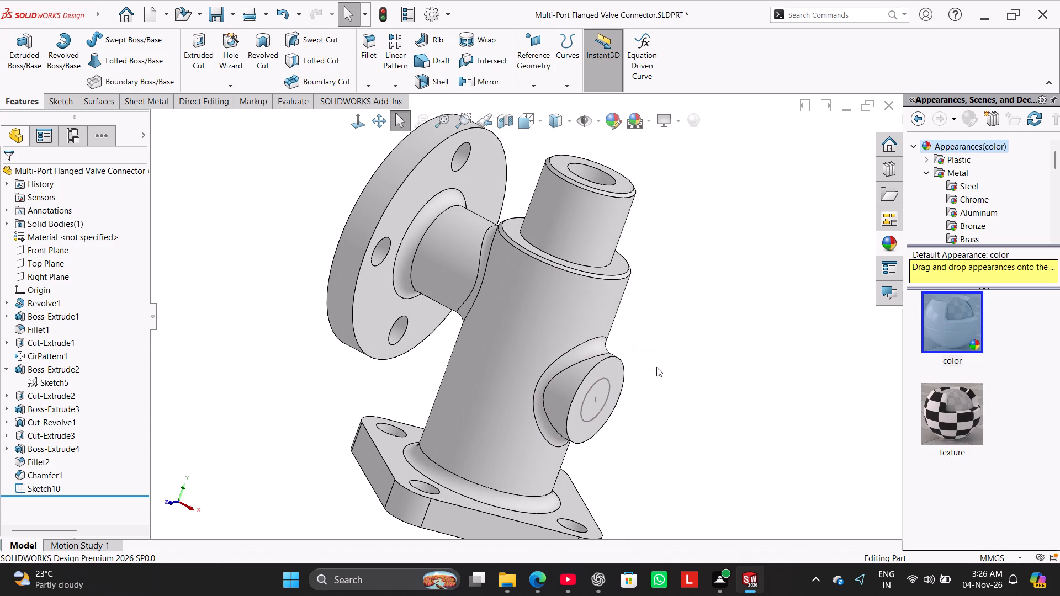
pyautogui.moveTo(656, 367); pyautogui.dragTo(655, 366, button='middle')
pyautogui.click(670, 372)
pyautogui.rightClick(52, 487)
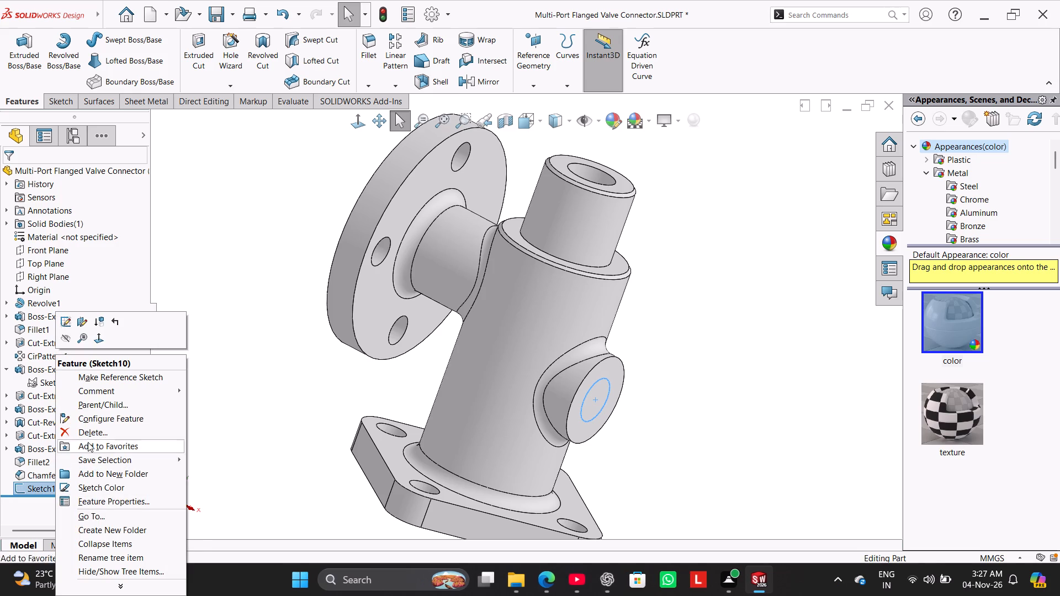
pyautogui.click(88, 432)
pyautogui.click(591, 211)
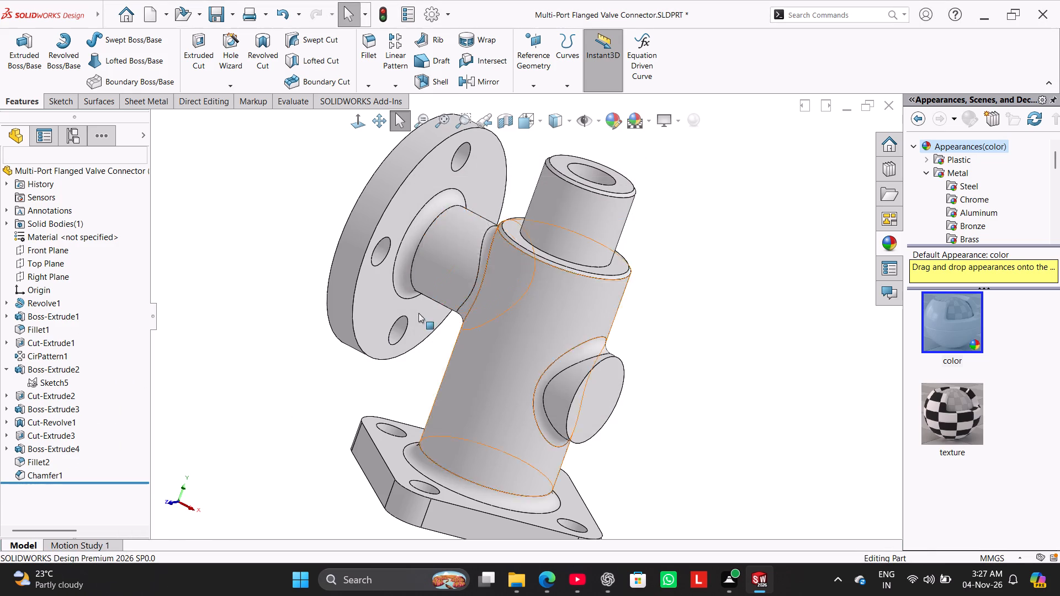
pyautogui.click(252, 294)
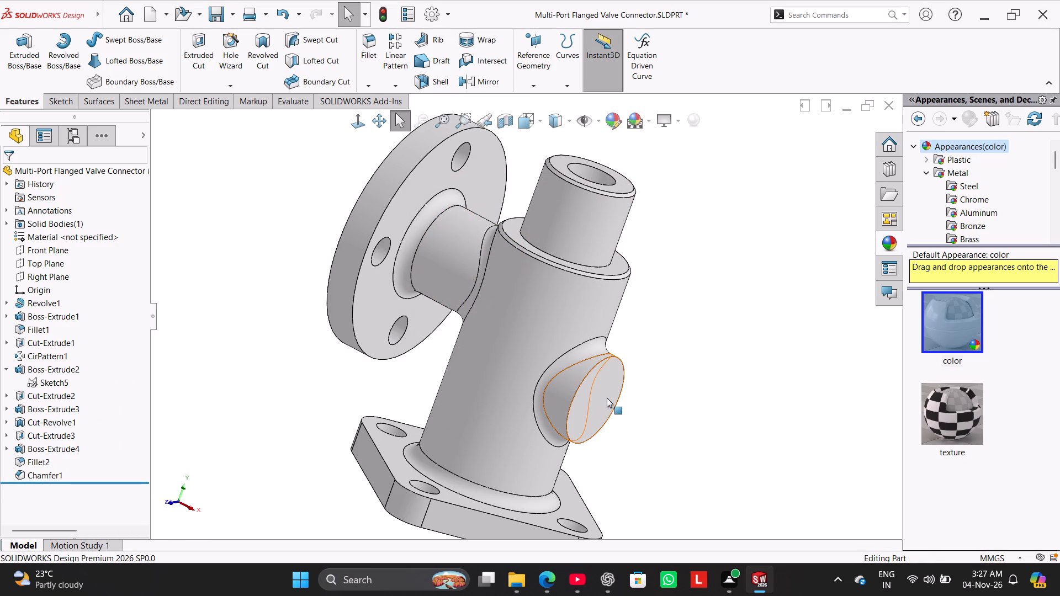
# Review the definition of the side branch's extrusion, Boss-Extrude4, and close it without changes.
pyautogui.moveTo(666, 363); pyautogui.dragTo(671, 371, button='middle')
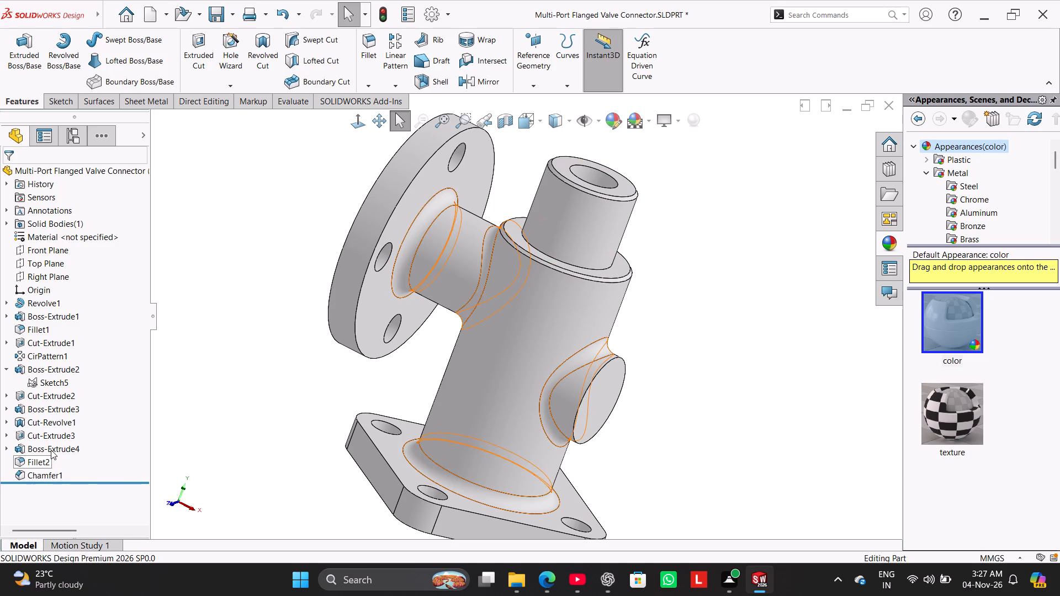
pyautogui.rightClick(51, 450)
pyautogui.click(63, 326)
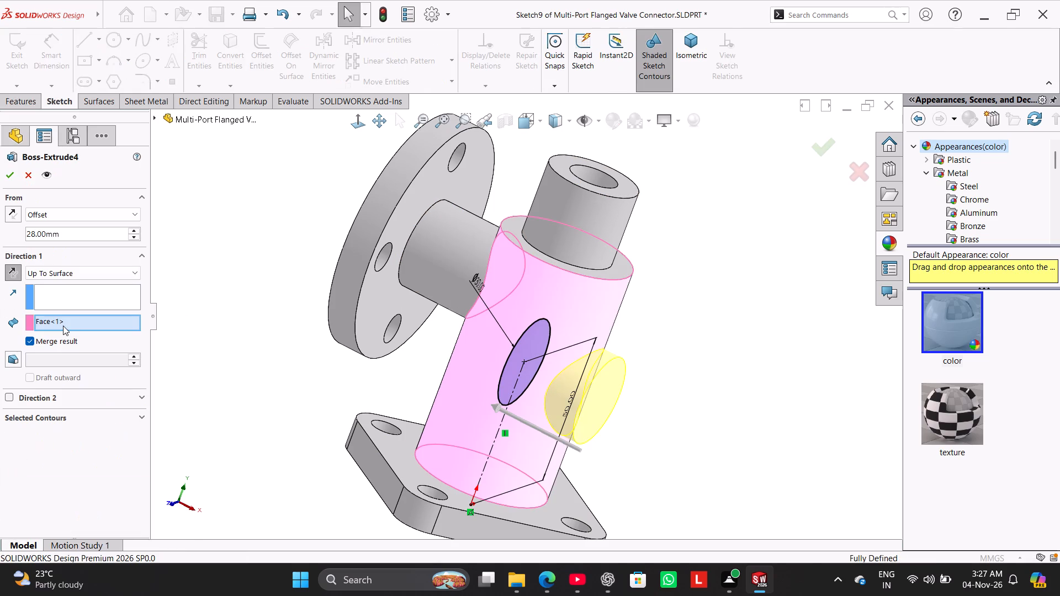
pyautogui.click(13, 178)
pyautogui.click(250, 307)
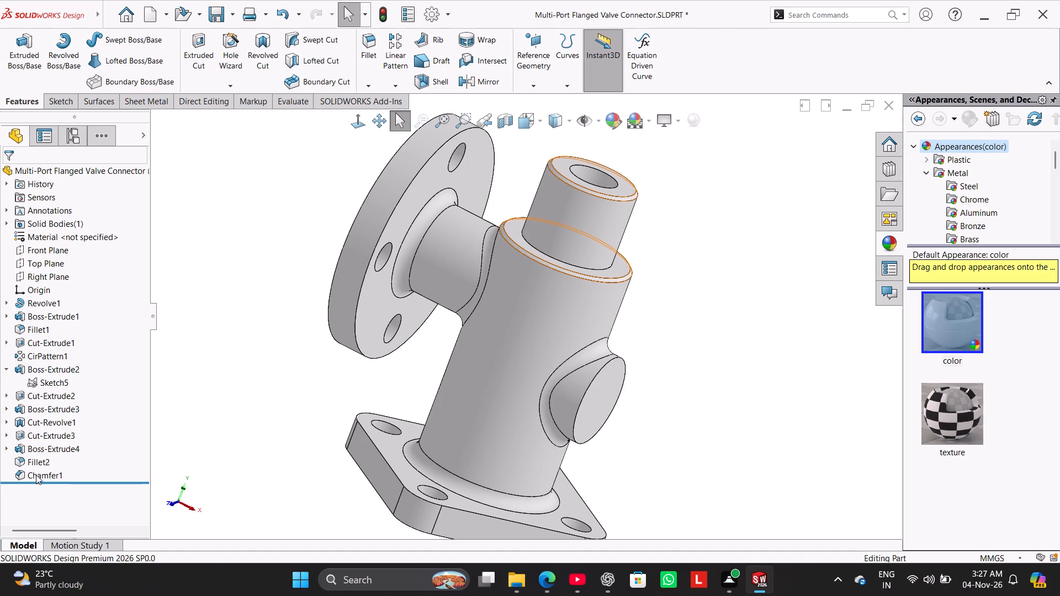
# Sketch a 27 mm diameter circle on the side branch's solid end face, centred on the branch axis.
pyautogui.click(604, 391)
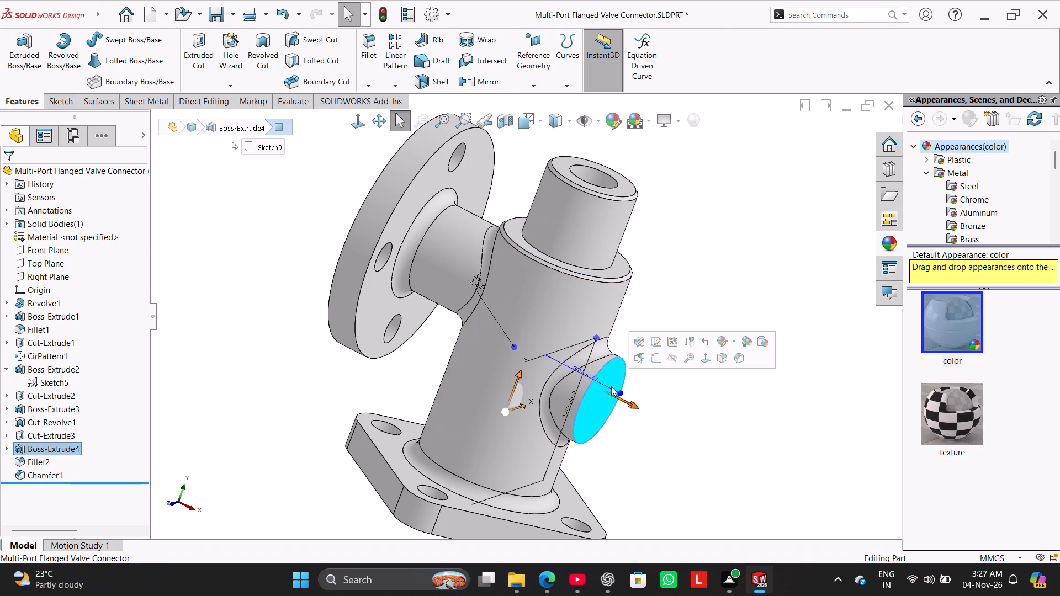
pyautogui.click(653, 359)
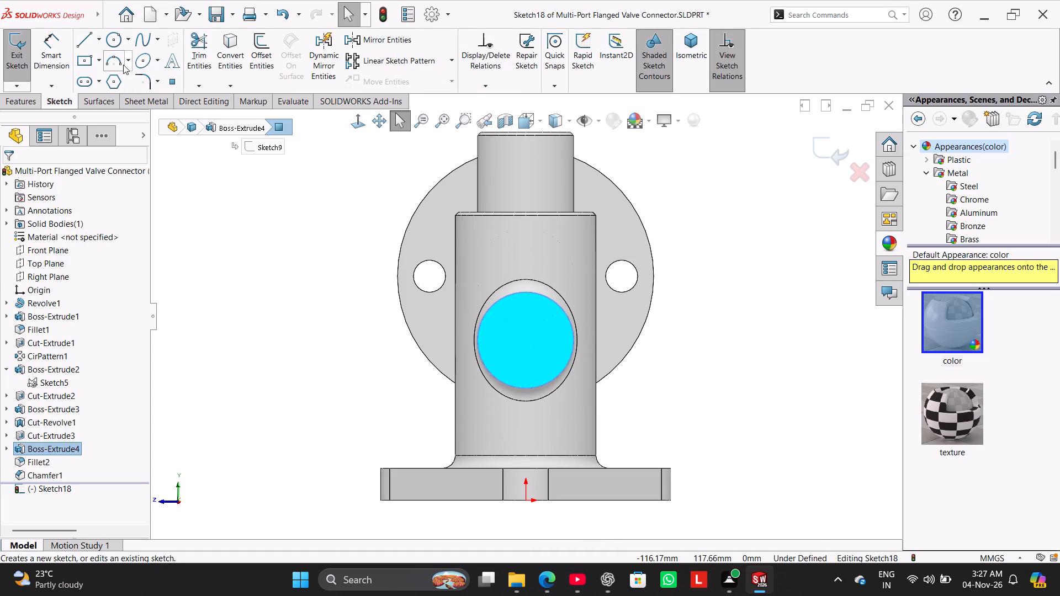
pyautogui.click(113, 45)
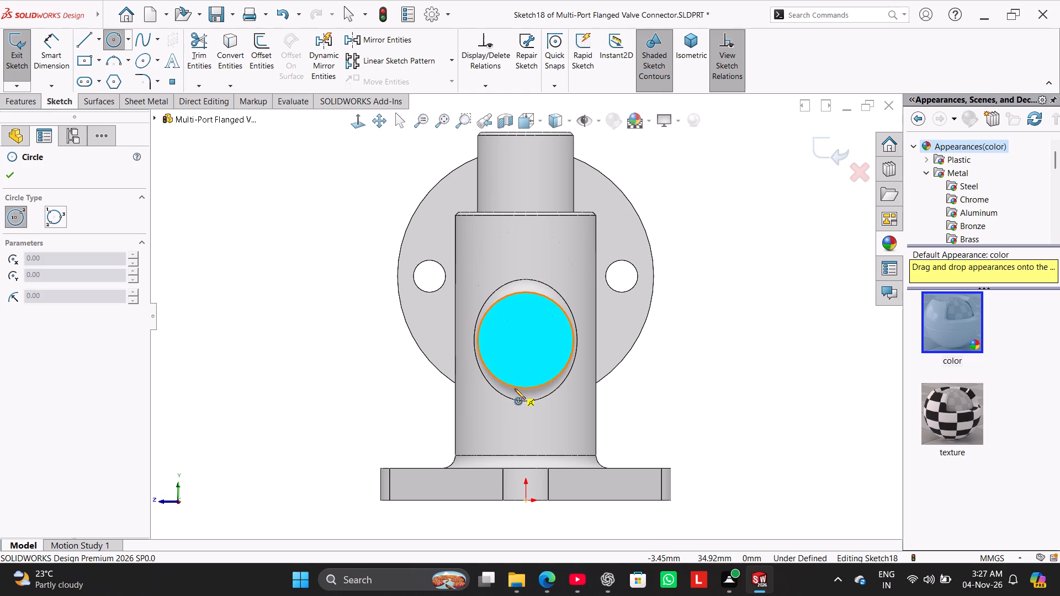
pyautogui.click(524, 340)
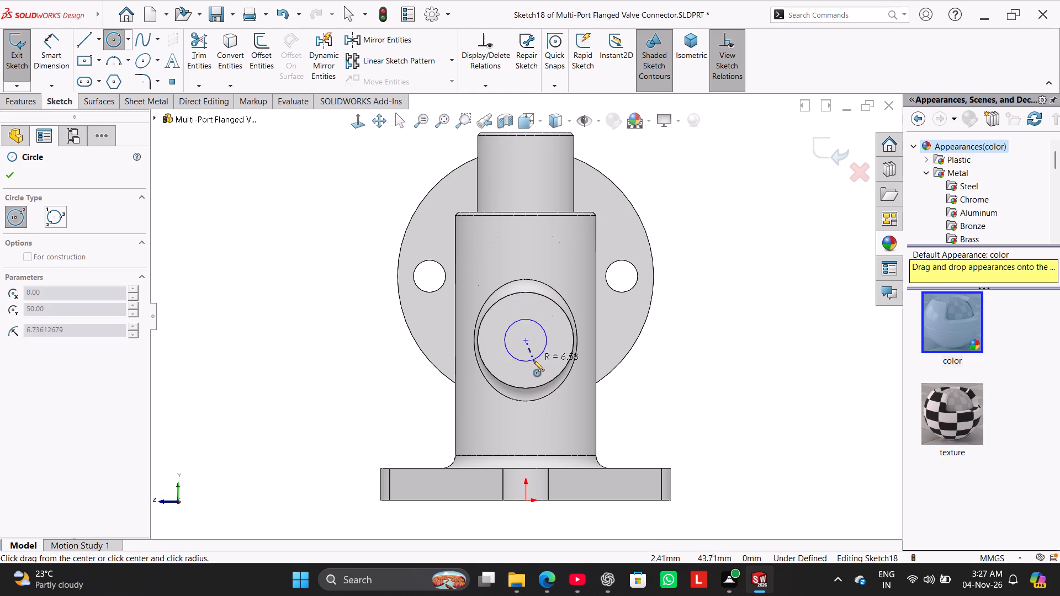
pyautogui.click(533, 360)
pyautogui.moveTo(46, 49); pyautogui.dragTo(52, 56)
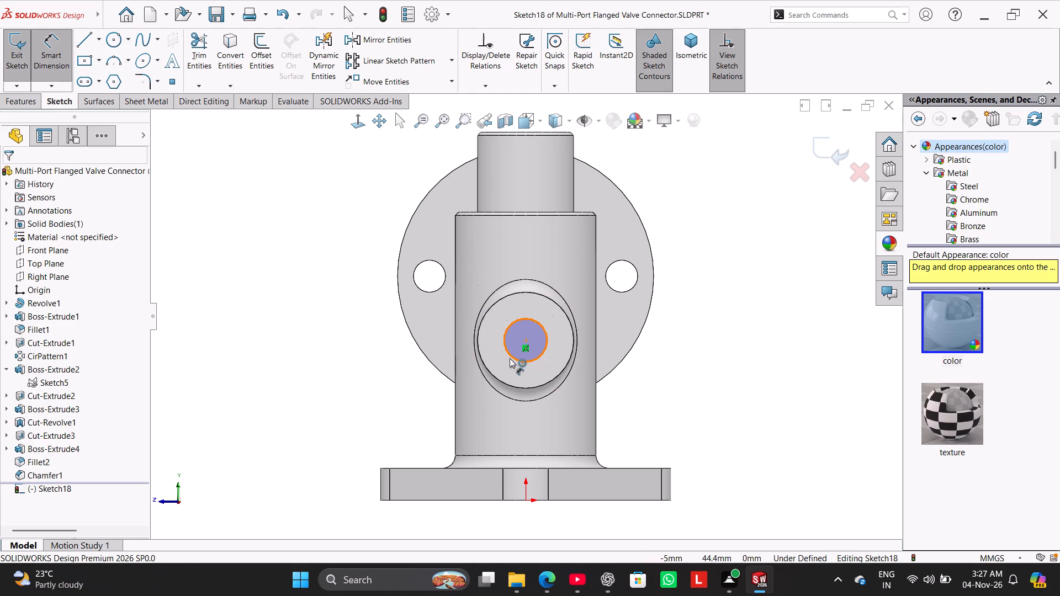
pyautogui.moveTo(510, 358); pyautogui.dragTo(502, 359)
pyautogui.click(372, 417)
pyautogui.write('27')
pyautogui.press('Return')
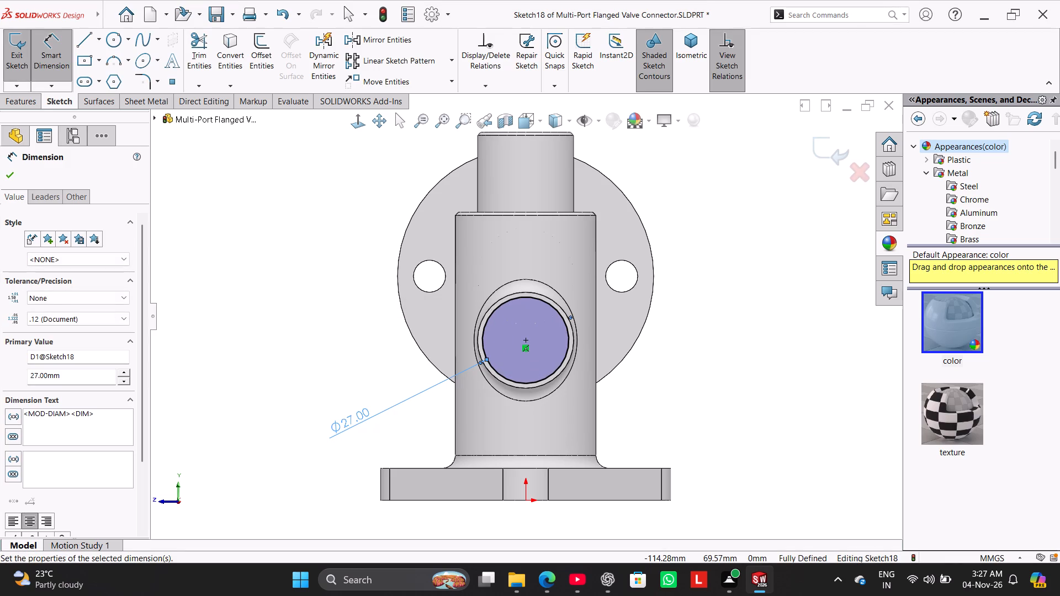
# Extrude the 27 mm circle outward from the side branch's end face as a merged blind boss 27 mm deep.
pyautogui.click(35, 104)
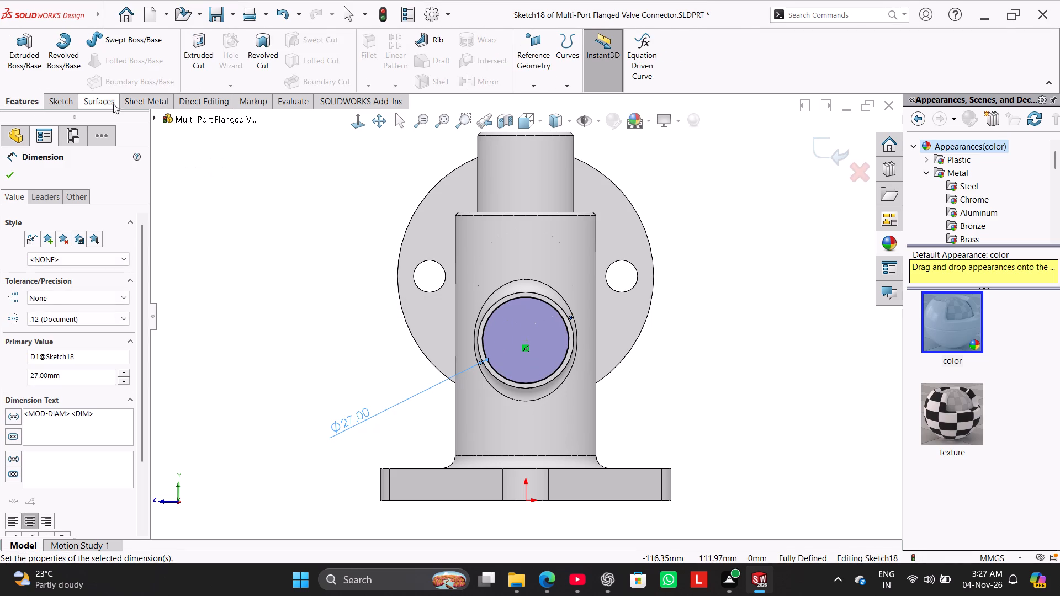
pyautogui.click(23, 65)
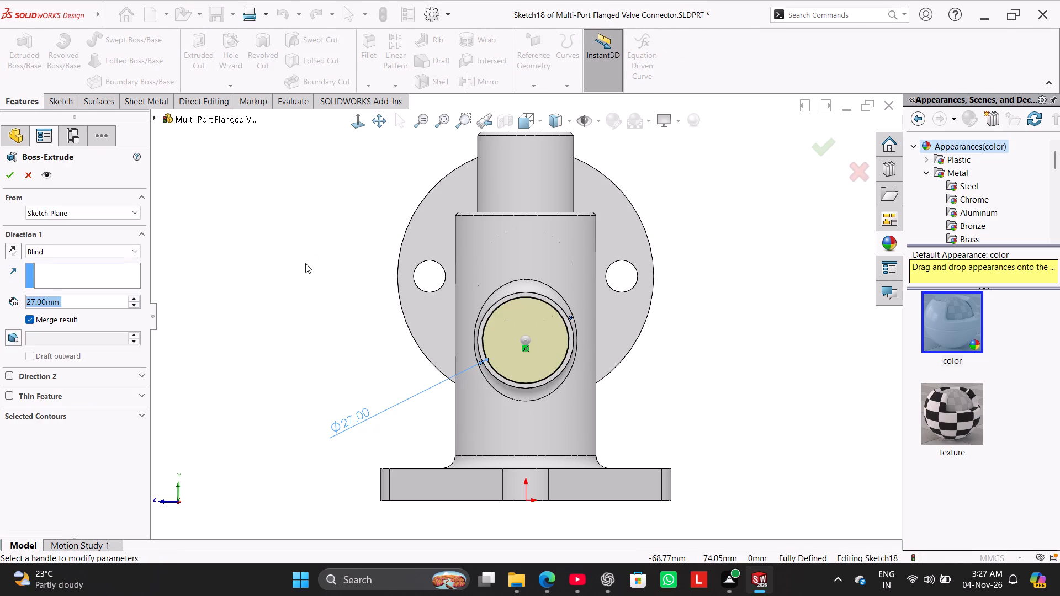
pyautogui.moveTo(326, 286); pyautogui.dragTo(369, 339, button='middle')
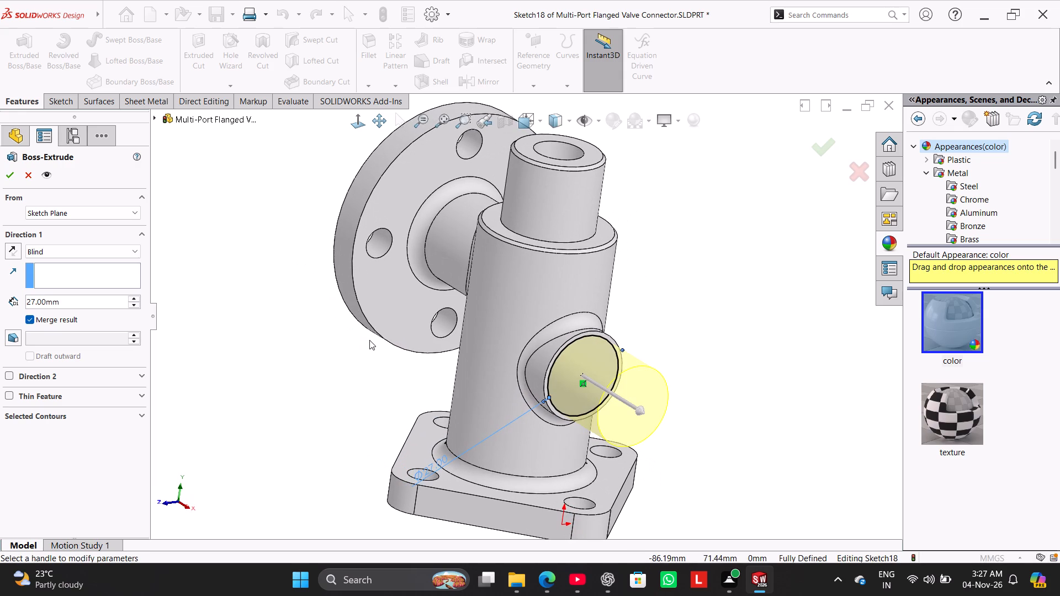
pyautogui.click(6, 181)
pyautogui.click(244, 324)
pyautogui.moveTo(258, 349); pyautogui.dragTo(287, 381, button='middle')
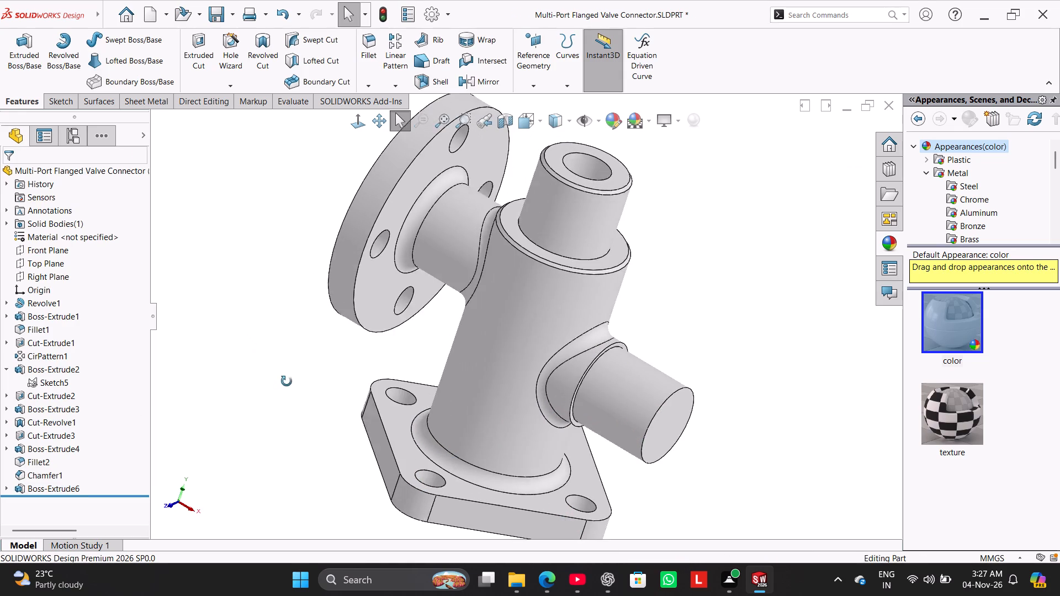
pyautogui.moveTo(287, 381); pyautogui.dragTo(291, 386, button='middle')
pyautogui.moveTo(287, 388); pyautogui.dragTo(311, 333, button='right')
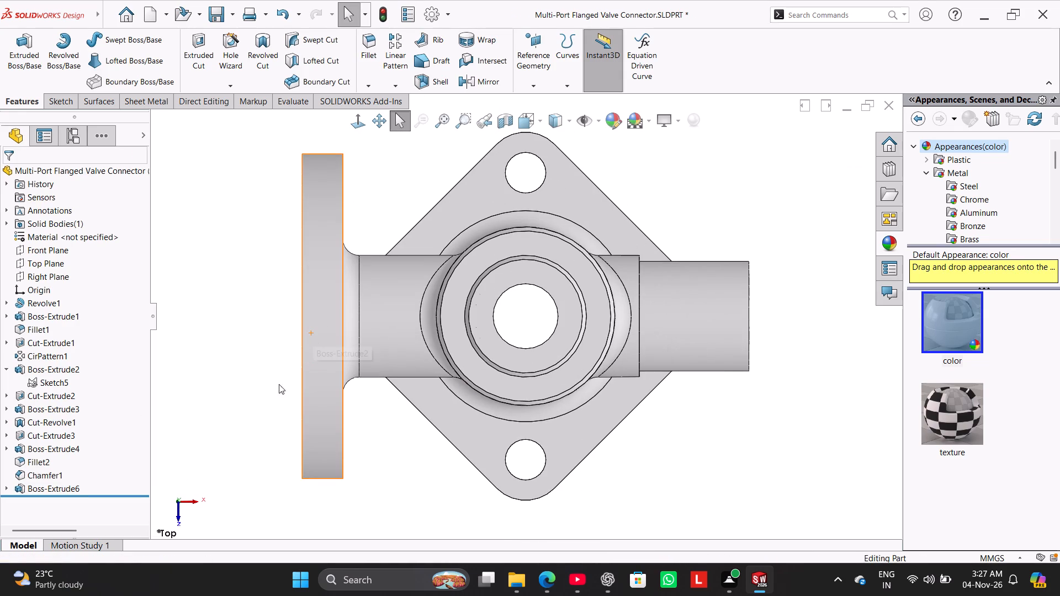
pyautogui.moveTo(254, 389); pyautogui.dragTo(330, 235, button='right')
pyautogui.moveTo(263, 365); pyautogui.dragTo(305, 240, button='right')
pyautogui.moveTo(283, 375); pyautogui.dragTo(376, 226, button='right')
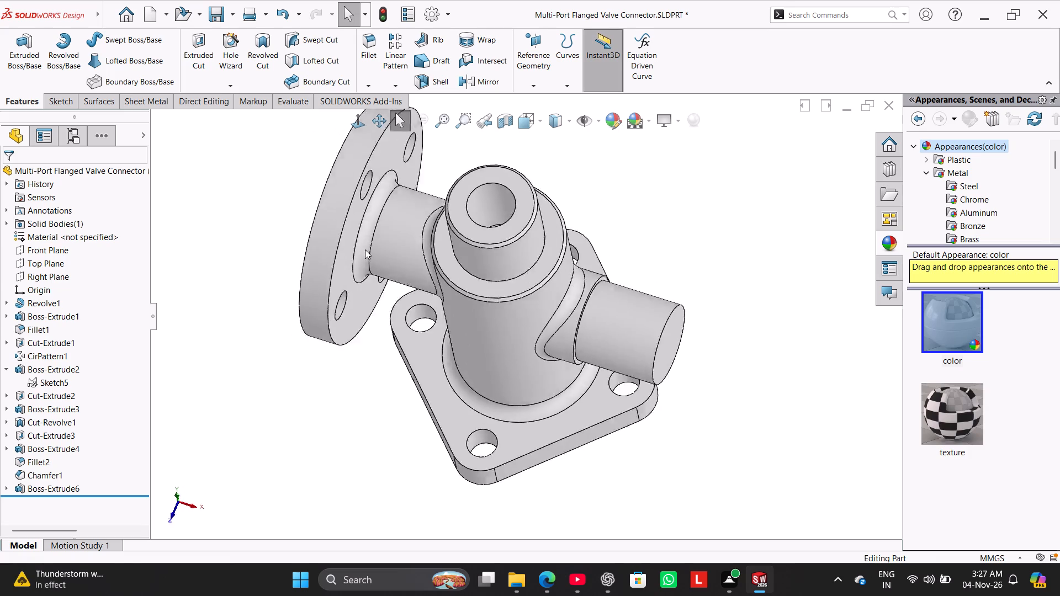
pyautogui.click(299, 317)
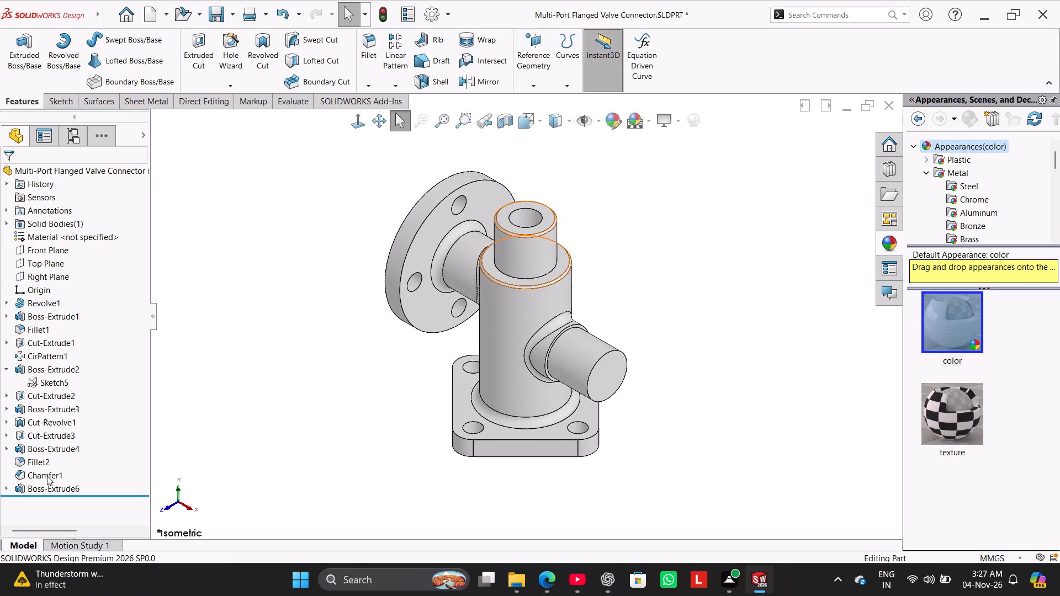
# Reorder Chamfer1 so that it comes directly after the side branch's new 27 mm extrusion.
pyautogui.moveTo(47, 476); pyautogui.dragTo(84, 494)
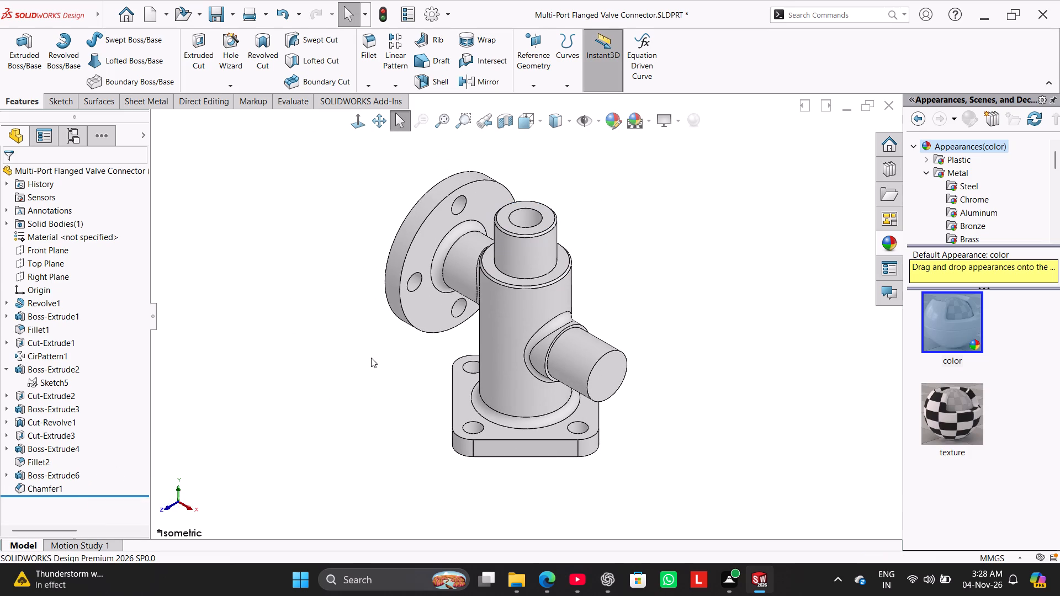
# Add the outer circular edge of the side stub's end face to Chamfer1, keeping 1 mm at 45 degrees.
pyautogui.rightClick(44, 487)
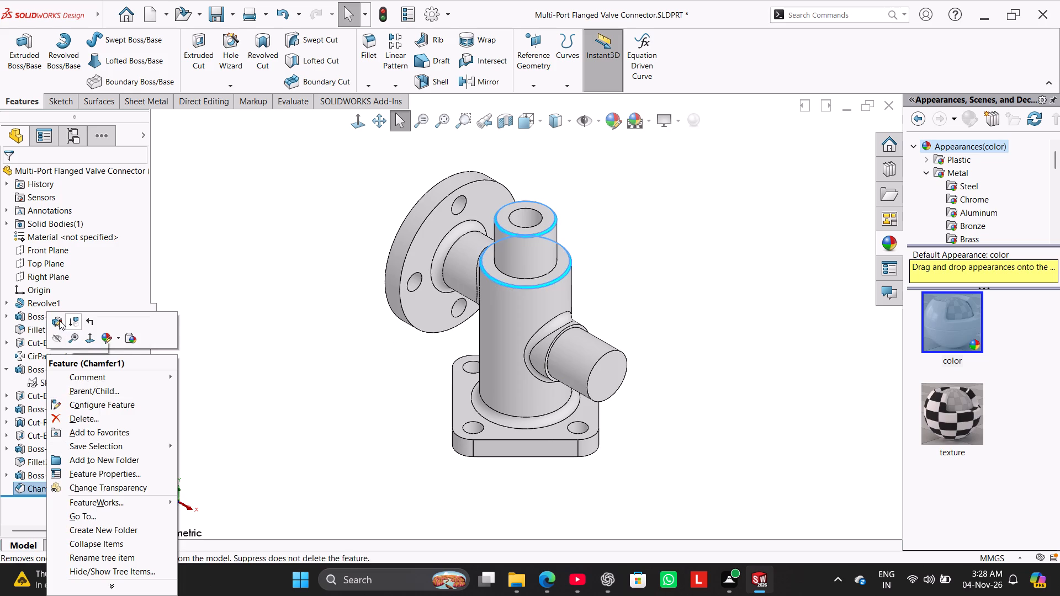
pyautogui.click(59, 320)
pyautogui.scroll(-4, 594, 345)
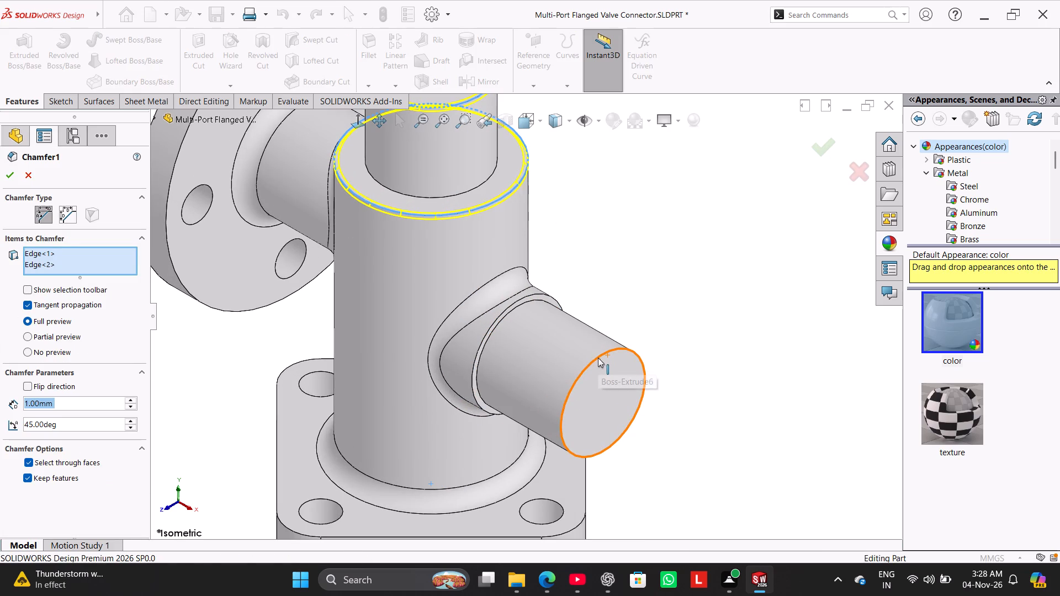
pyautogui.click(598, 358)
pyautogui.click(6, 178)
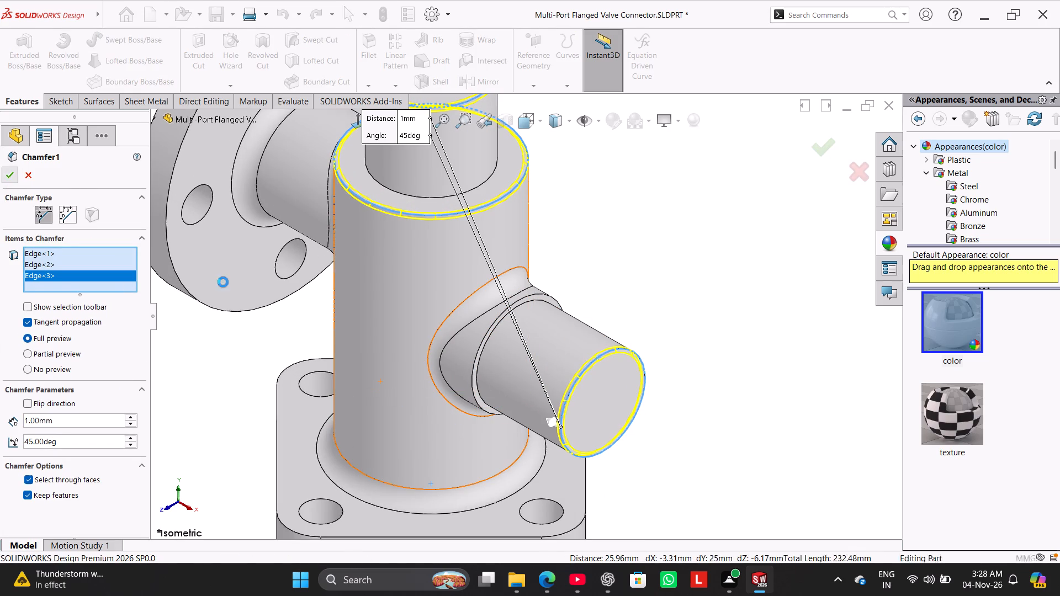
pyautogui.click(589, 246)
pyautogui.moveTo(581, 305); pyautogui.dragTo(668, 211, button='right')
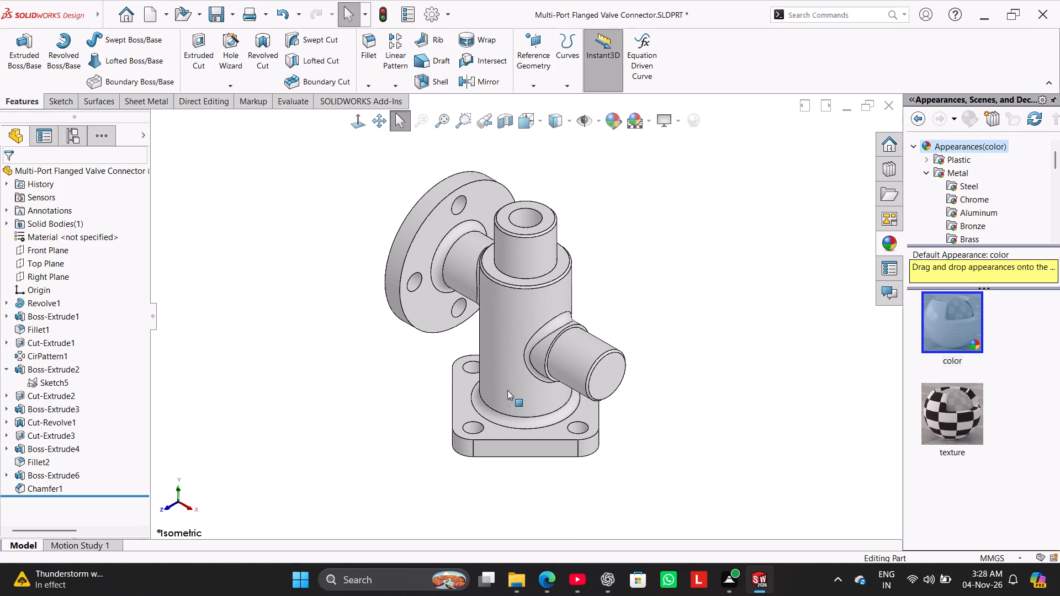
# Sketch a 15 mm diameter circle on the stepped side stub's end face, concentric with the stub.
pyautogui.click(607, 377)
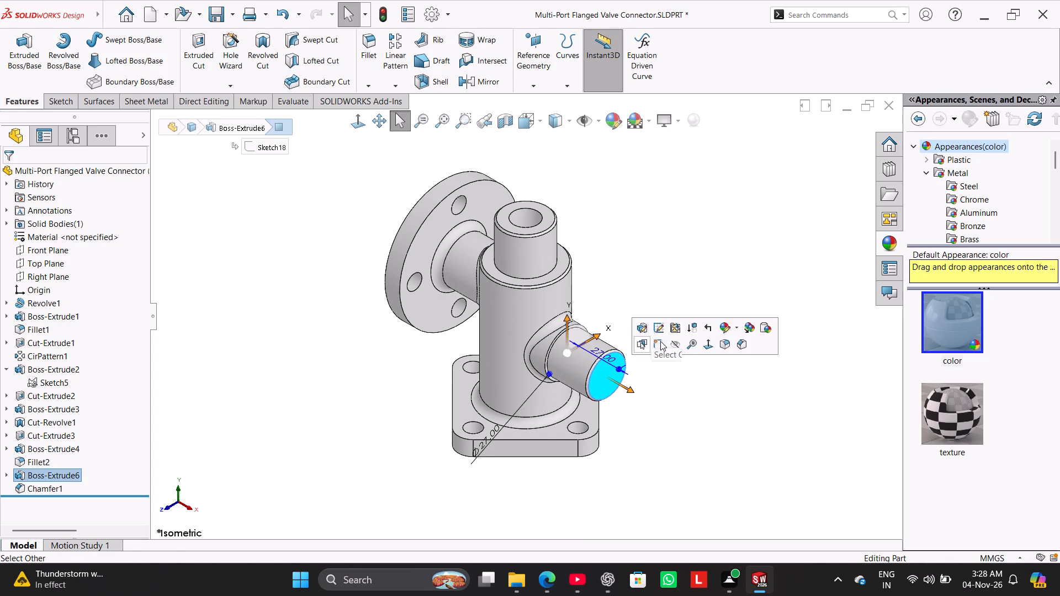
pyautogui.click(660, 341)
pyautogui.click(115, 37)
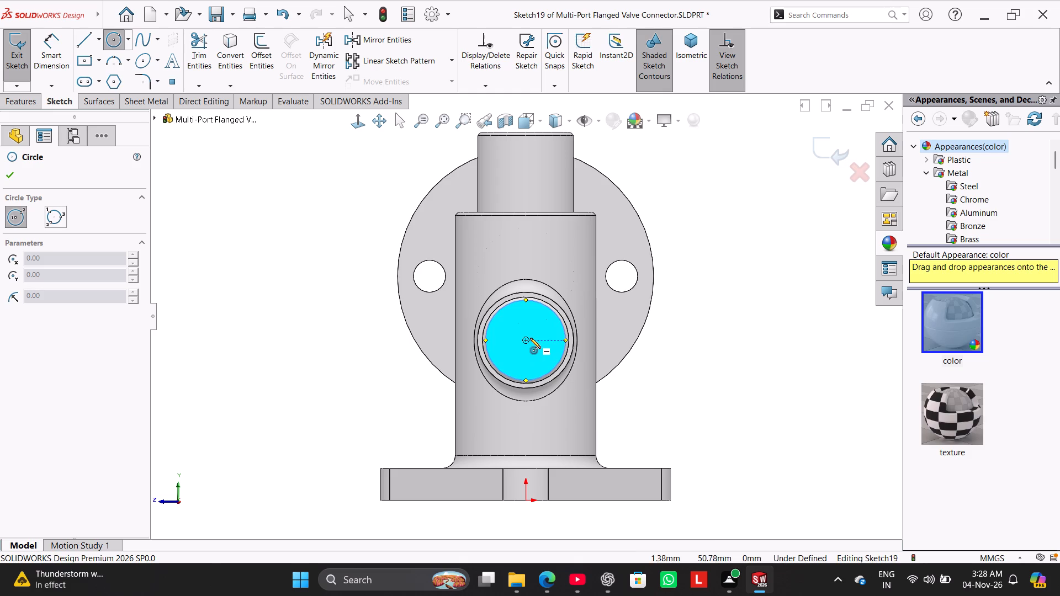
pyautogui.click(525, 338)
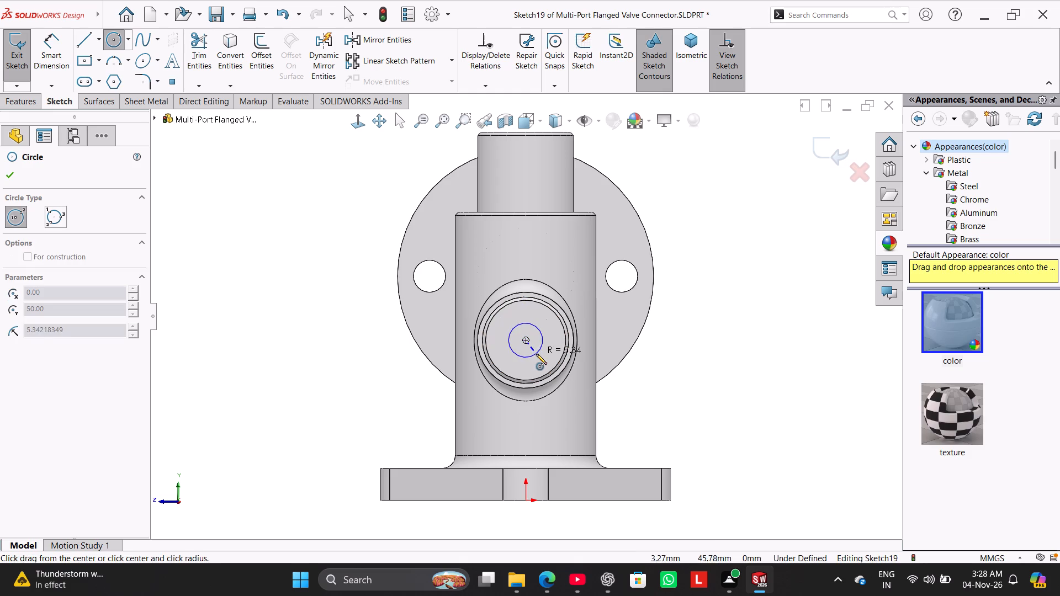
pyautogui.click(536, 354)
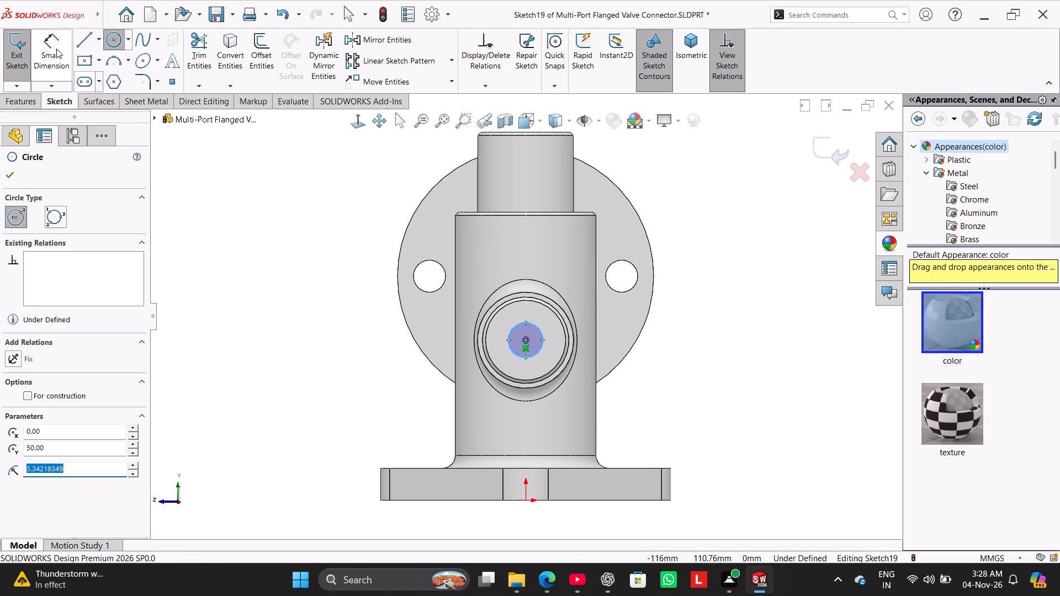
pyautogui.click(41, 38)
pyautogui.moveTo(507, 340); pyautogui.dragTo(489, 337)
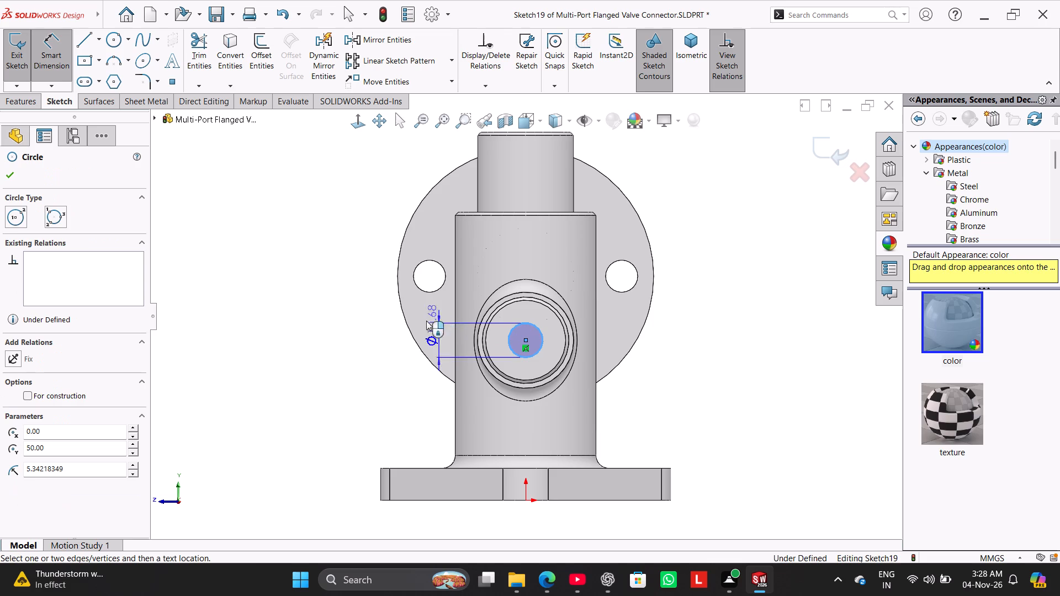
pyautogui.click(367, 274)
pyautogui.write('15')
pyautogui.press('Return')
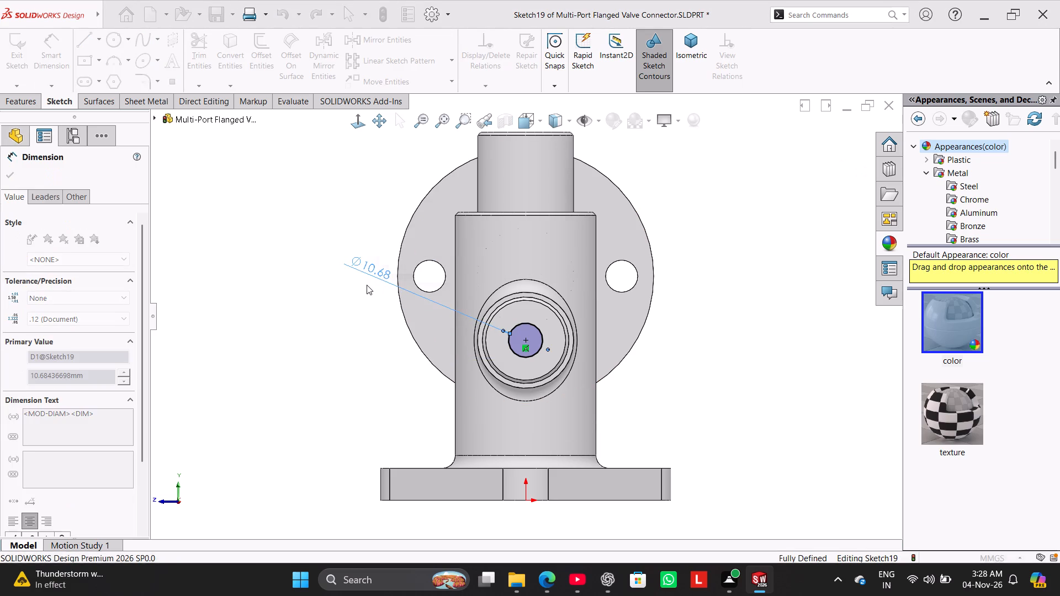
# Cut the 15 mm circle inward through the side stub with the Up To Next end condition.
pyautogui.click(13, 103)
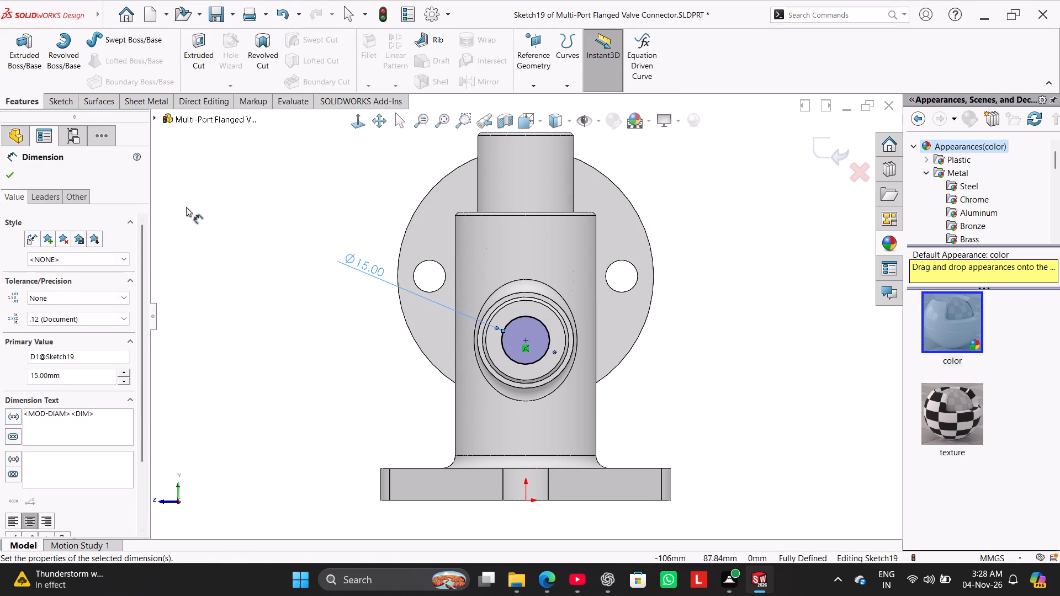
pyautogui.click(193, 63)
pyautogui.moveTo(236, 203); pyautogui.dragTo(291, 254, button='middle')
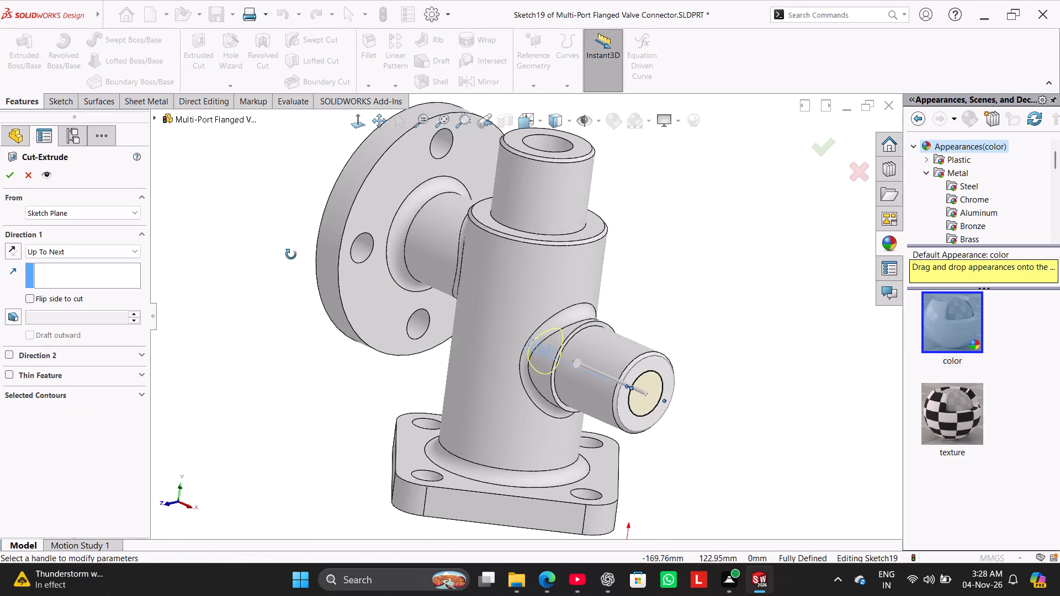
pyautogui.moveTo(291, 254); pyautogui.dragTo(295, 262, button='middle')
pyautogui.click(10, 169)
pyautogui.moveTo(207, 313); pyautogui.dragTo(283, 262)
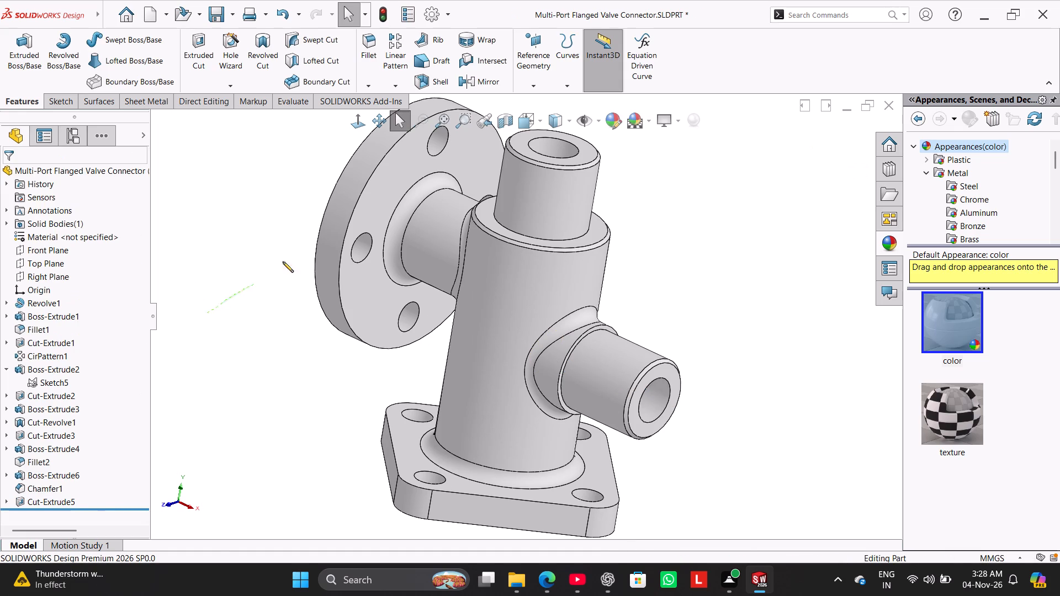
pyautogui.moveTo(283, 262); pyautogui.dragTo(294, 247)
pyautogui.moveTo(211, 295); pyautogui.dragTo(340, 214, button='right')
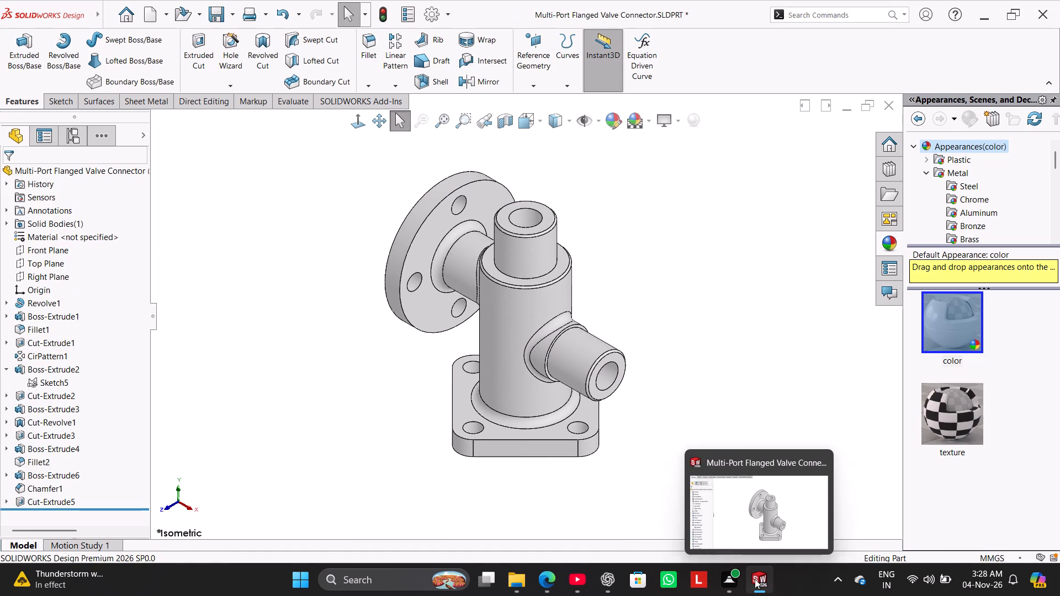
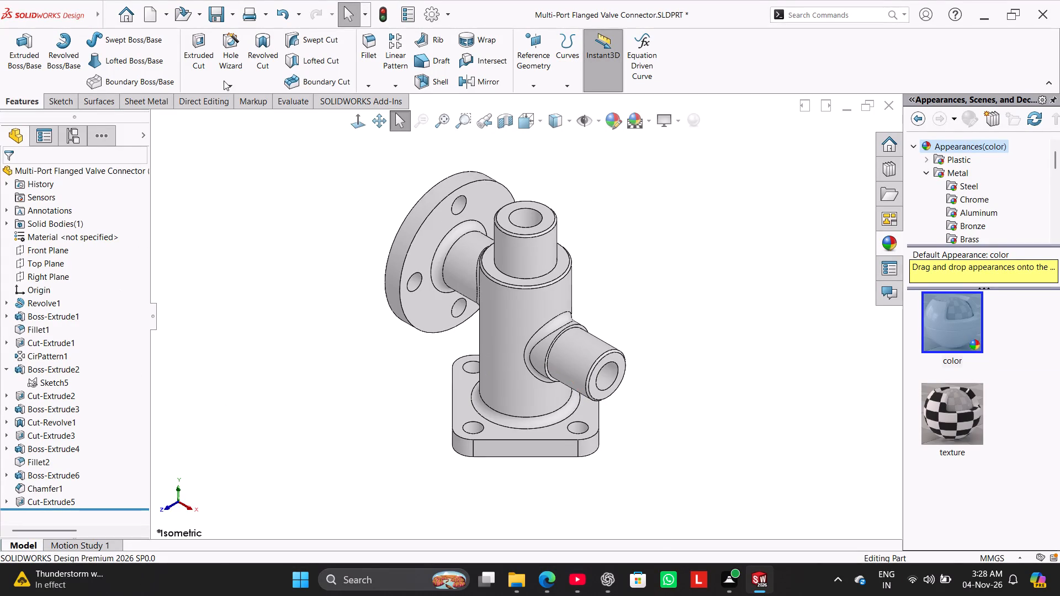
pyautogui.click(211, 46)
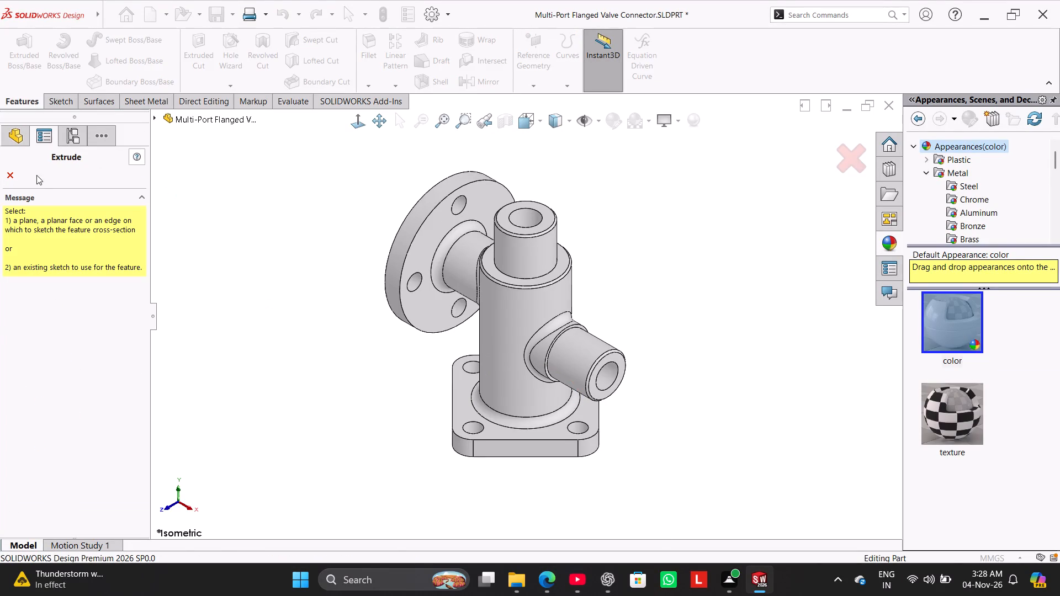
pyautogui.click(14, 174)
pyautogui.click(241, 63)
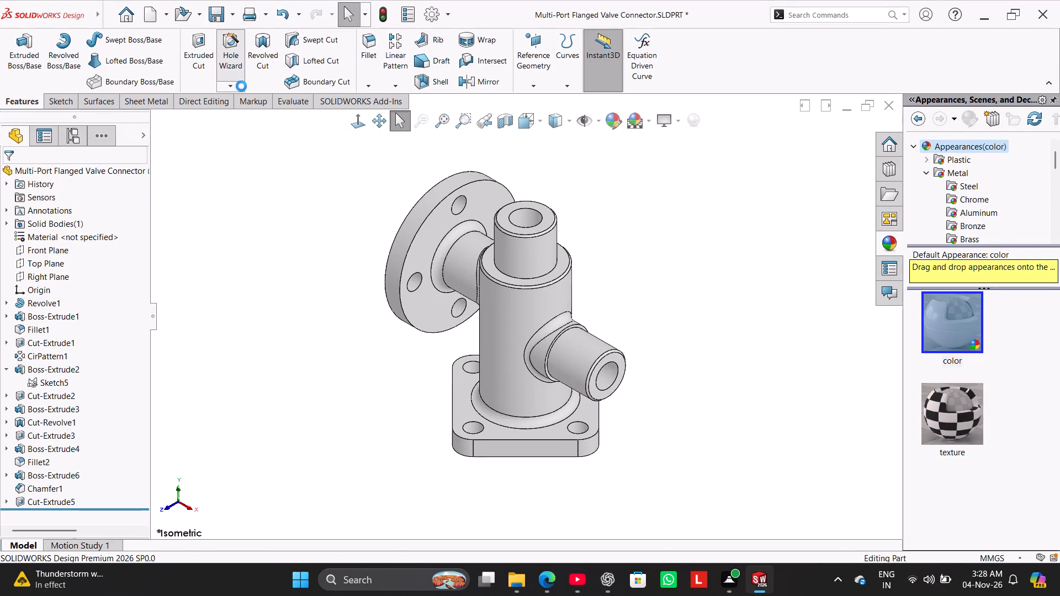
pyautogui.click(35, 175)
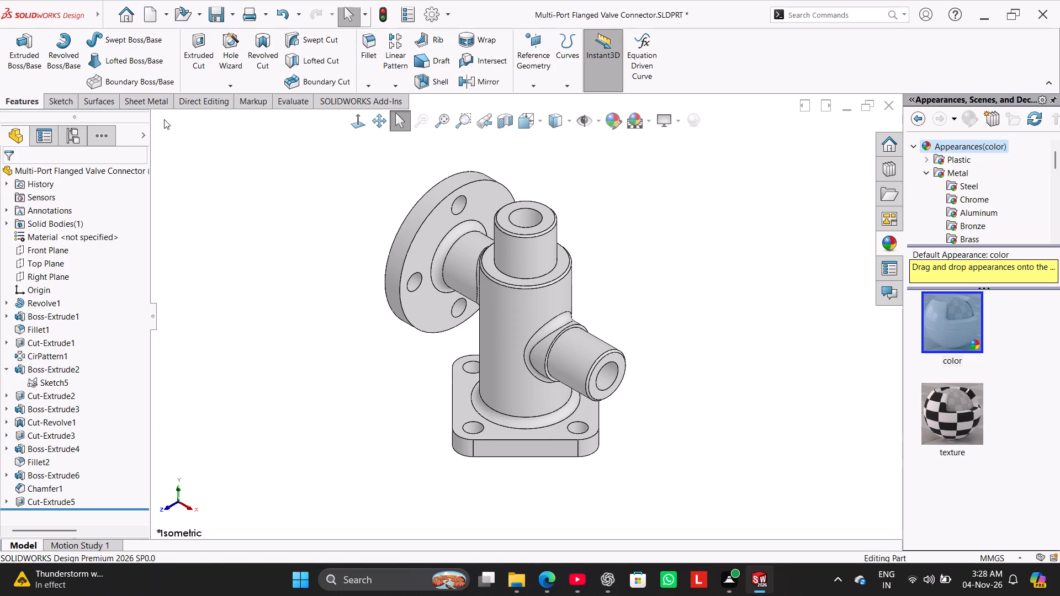
# Set up an extruded thread on the side stub, using its outer end edge as location and its end face as start.
pyautogui.click(228, 88)
pyautogui.click(244, 123)
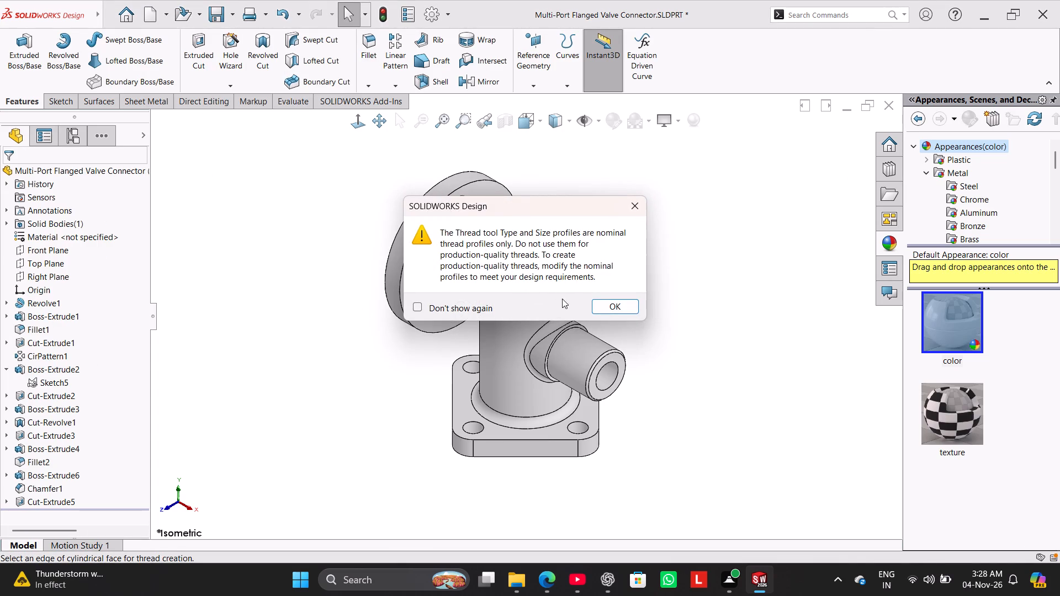
pyautogui.click(593, 306)
pyautogui.moveTo(139, 299); pyautogui.dragTo(150, 417)
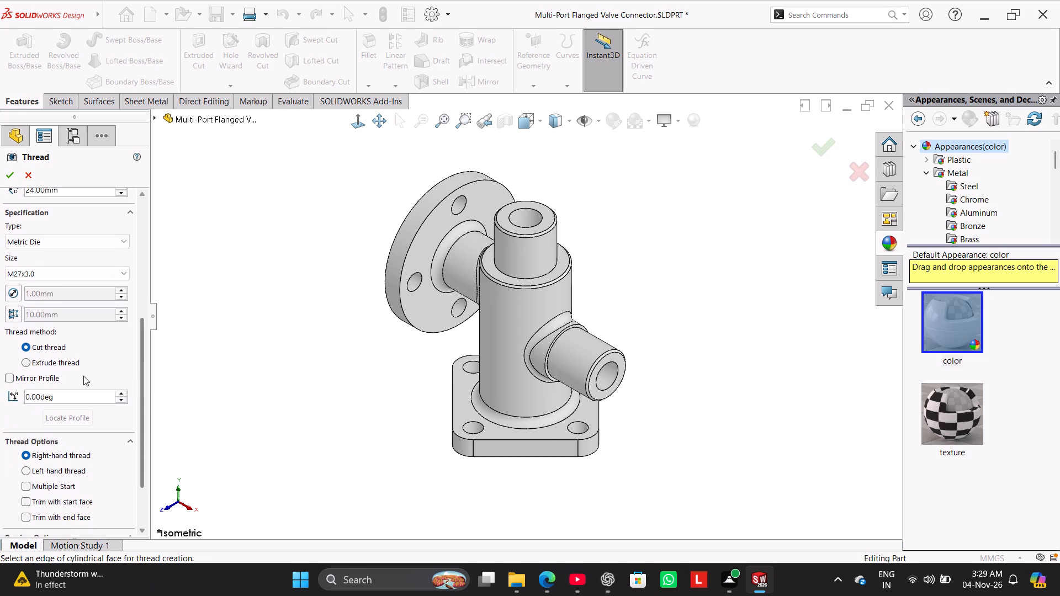
pyautogui.click(63, 366)
pyautogui.scroll(-2, 620, 359)
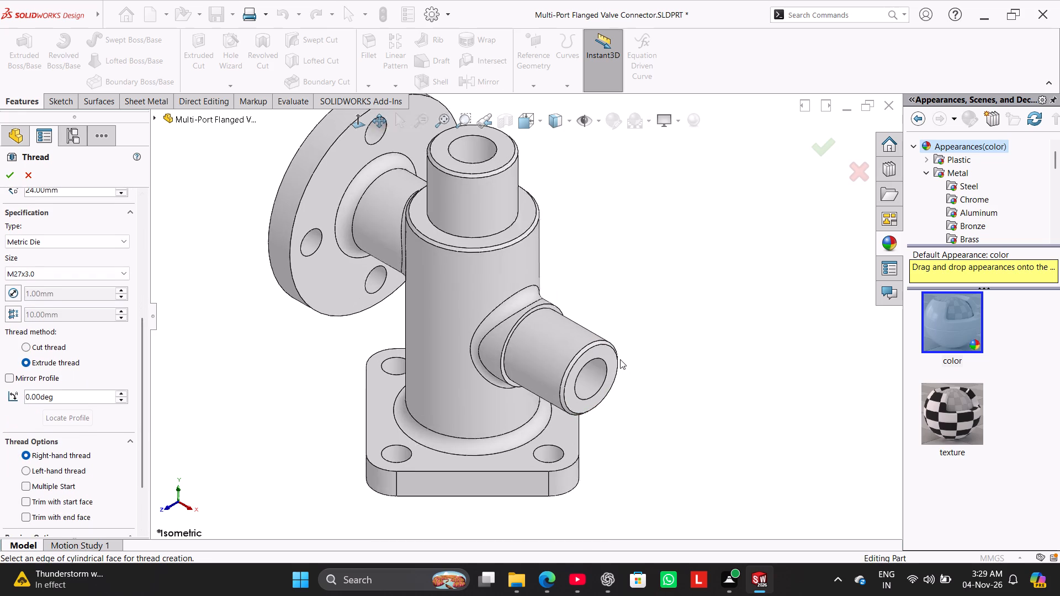
pyautogui.scroll(-1, 620, 359)
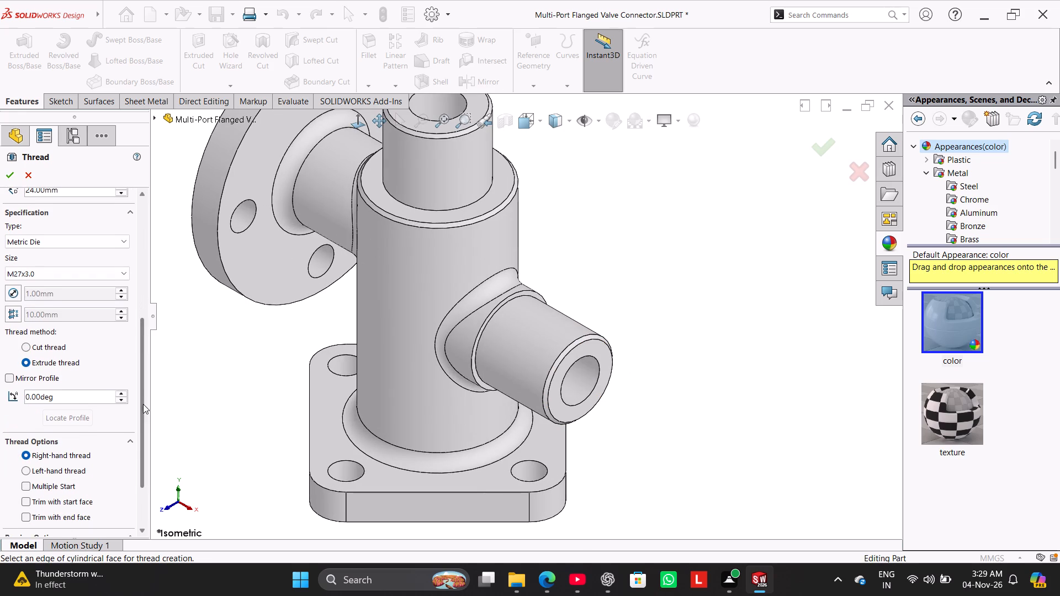
pyautogui.moveTo(143, 404); pyautogui.dragTo(164, 282)
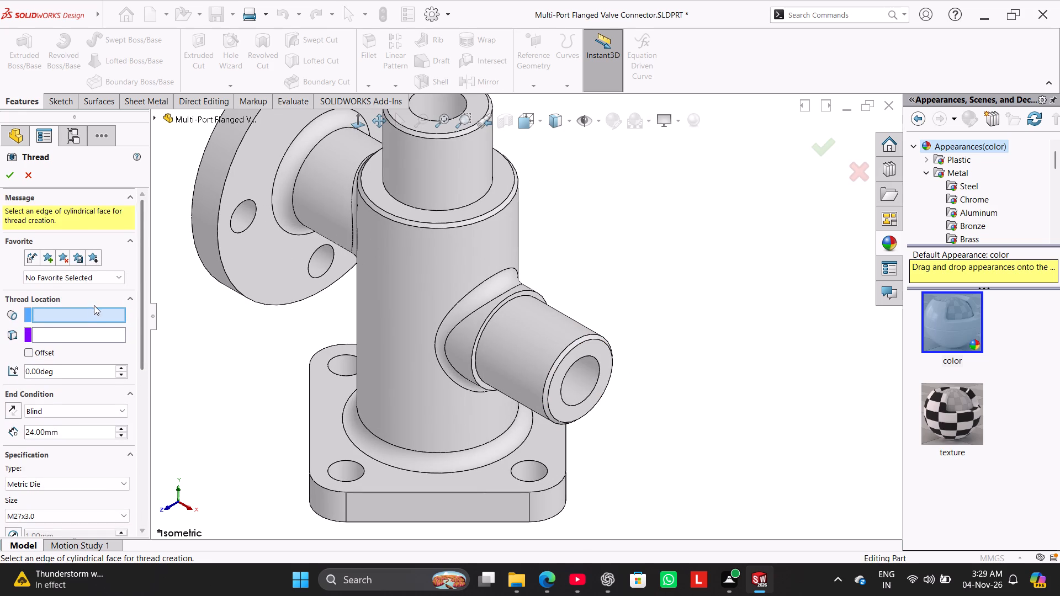
pyautogui.click(91, 311)
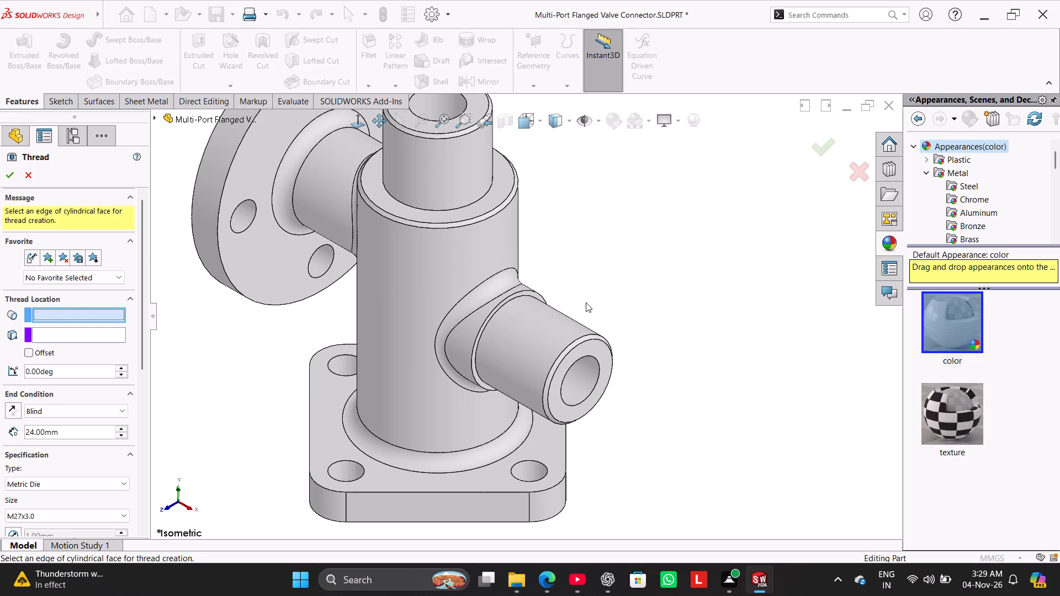
pyautogui.click(574, 340)
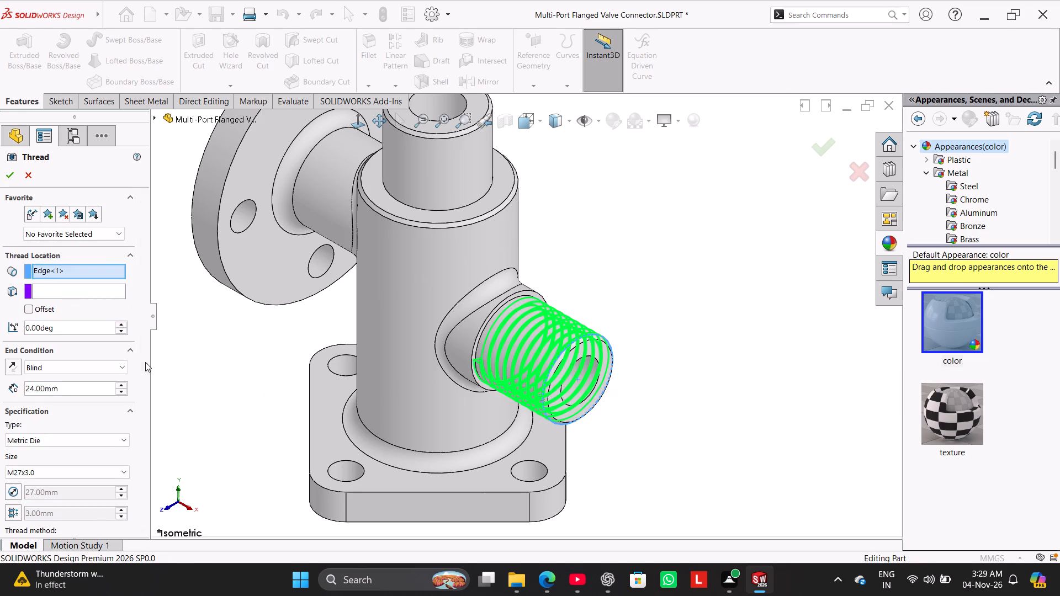
pyautogui.click(92, 288)
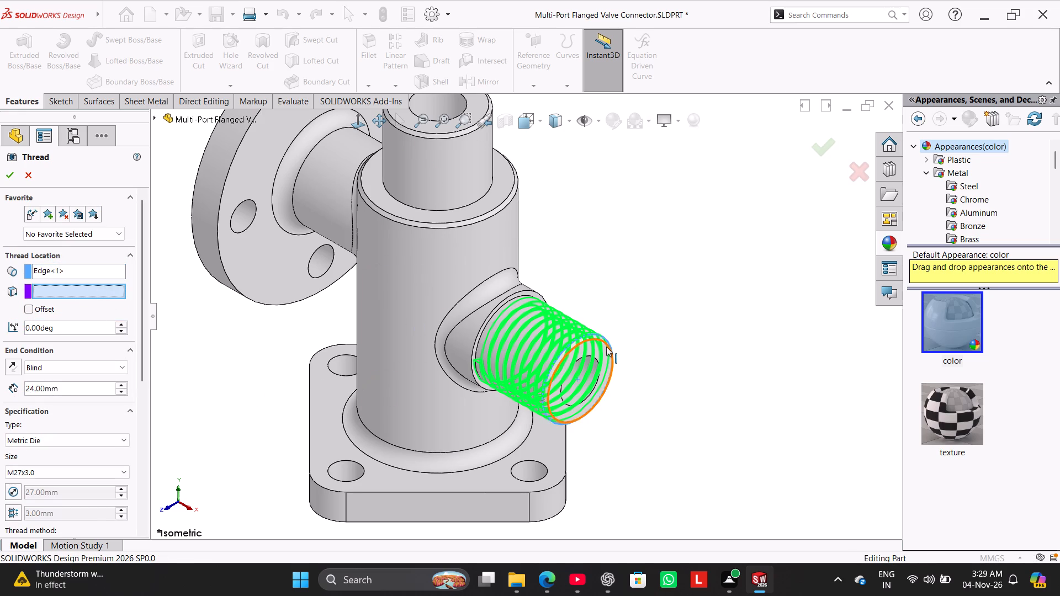
pyautogui.click(604, 350)
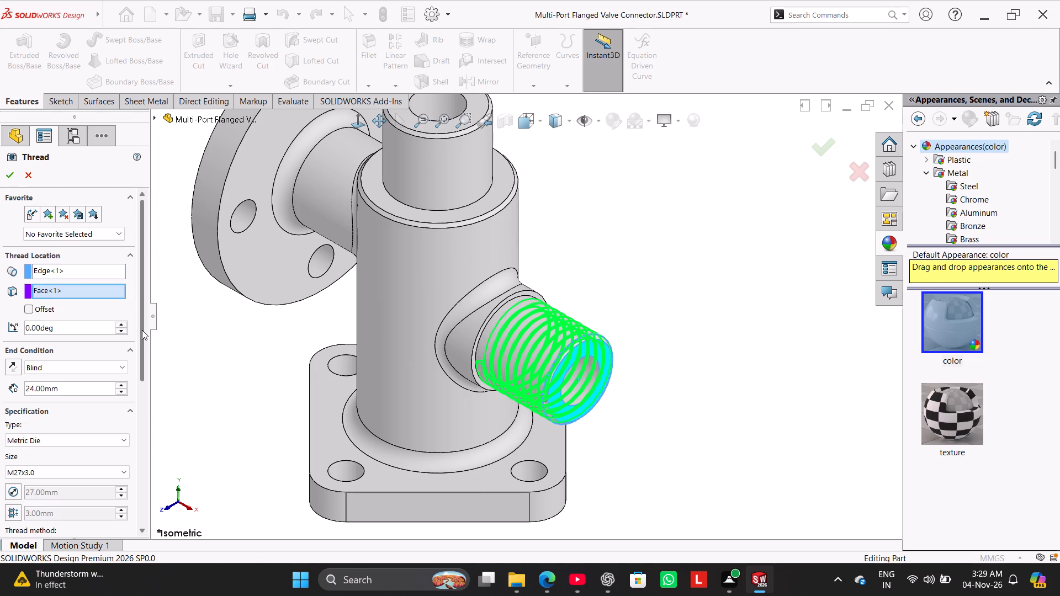
# Examine the thread preview on the side stub from several standard views.
pyautogui.moveTo(142, 330); pyautogui.dragTo(148, 305)
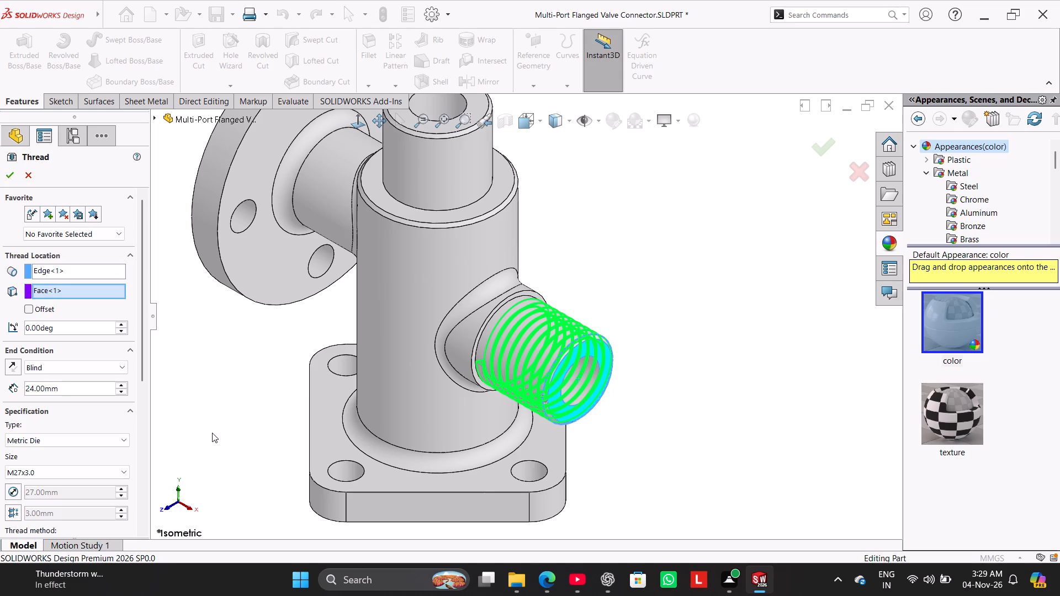
pyautogui.moveTo(218, 435); pyautogui.dragTo(246, 451, button='middle')
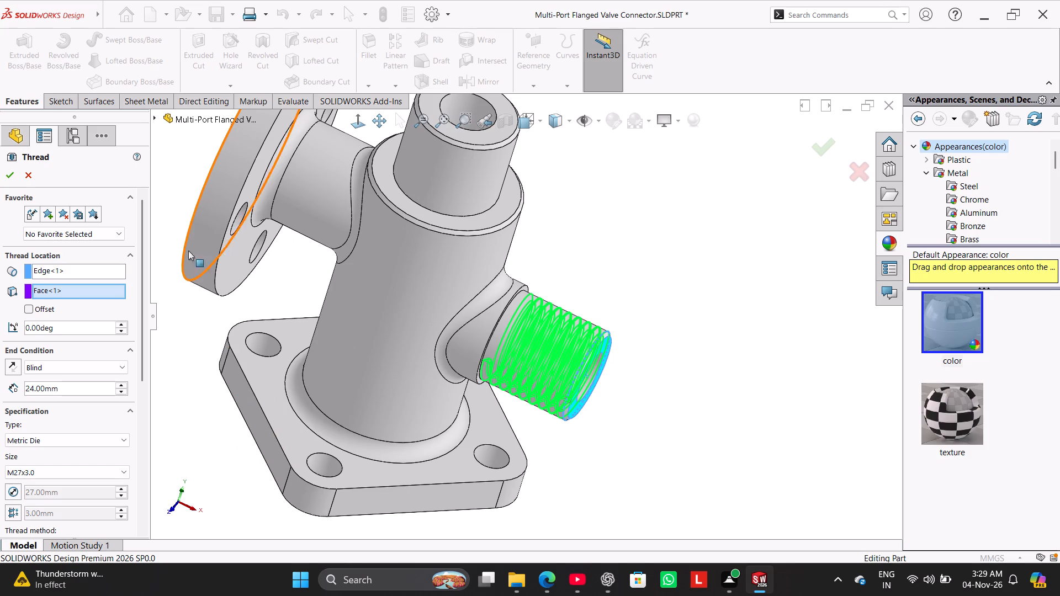
pyautogui.click(354, 124)
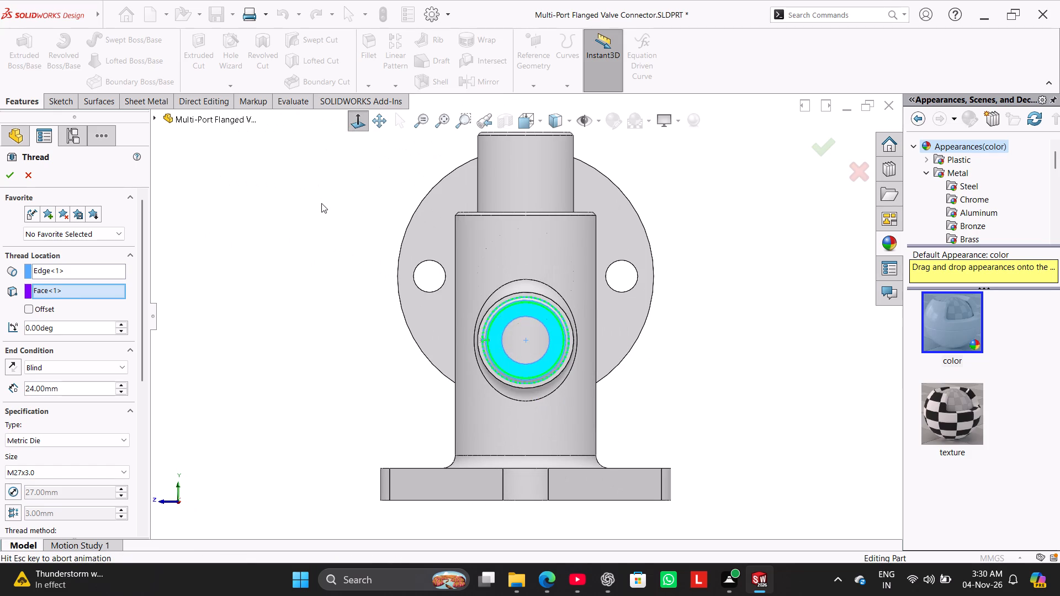
pyautogui.moveTo(329, 217); pyautogui.dragTo(332, 223, button='middle')
pyautogui.hotkey('ctrl', '1')
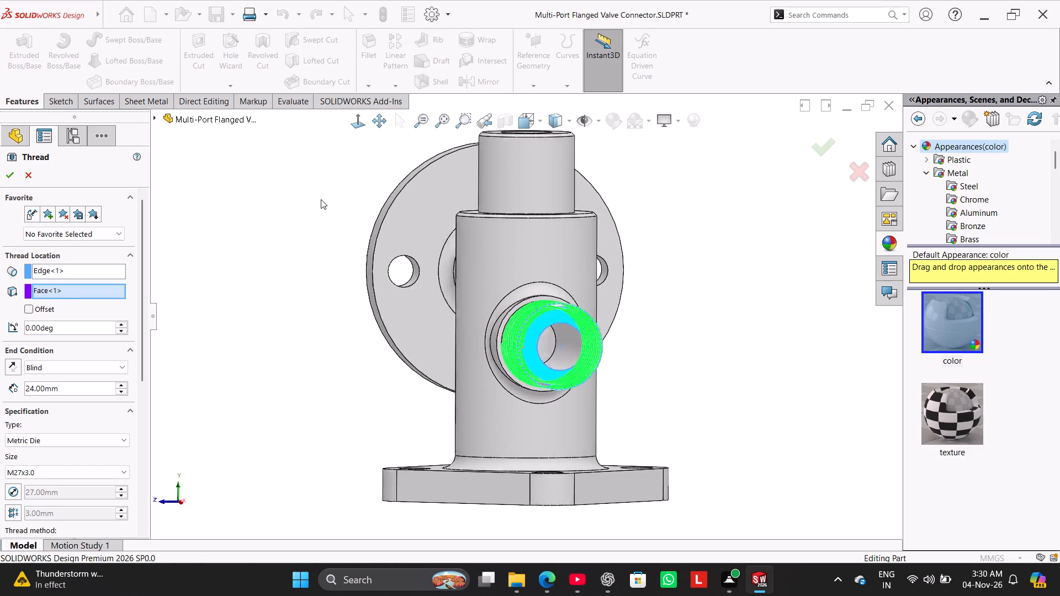
pyautogui.hotkey('ctrl', '2')
pyautogui.hotkey('ctrl', '3')
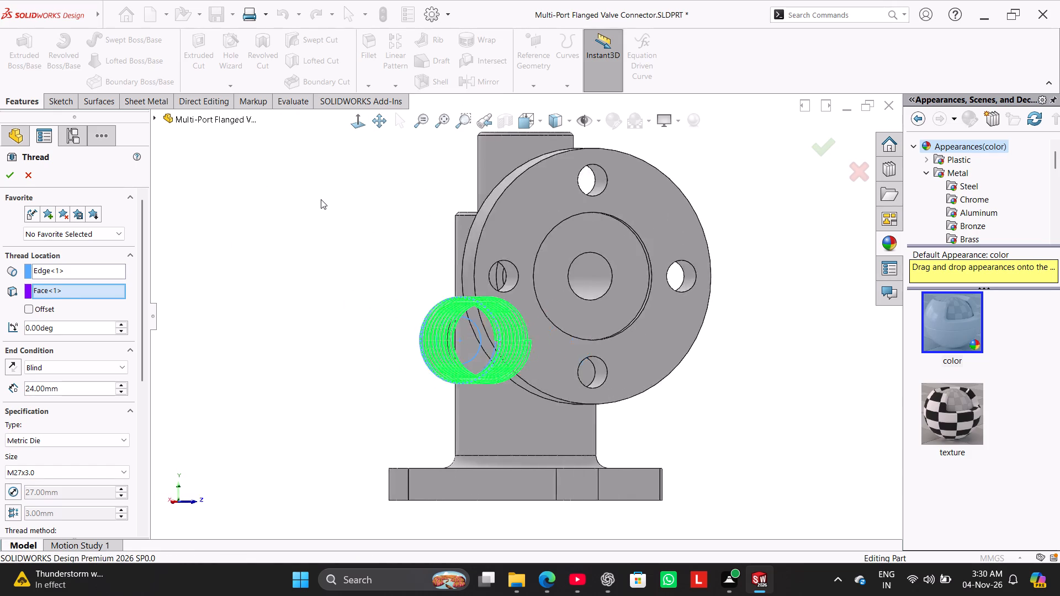
pyautogui.hotkey('ctrl', '4')
pyautogui.hotkey('ctrl', '5')
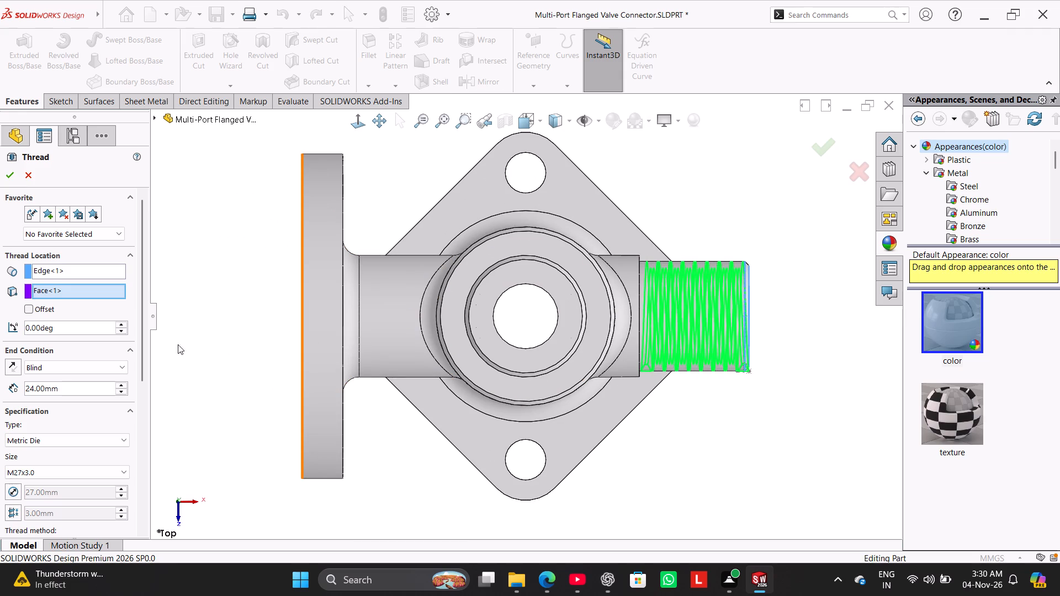
pyautogui.moveTo(144, 292); pyautogui.dragTo(146, 310)
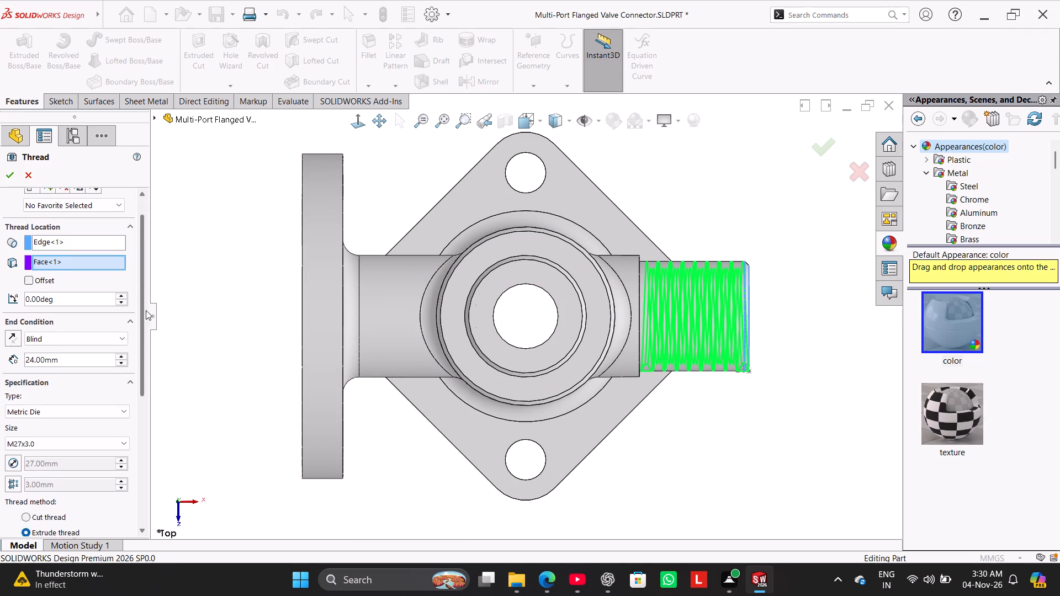
pyautogui.moveTo(146, 310); pyautogui.dragTo(147, 252)
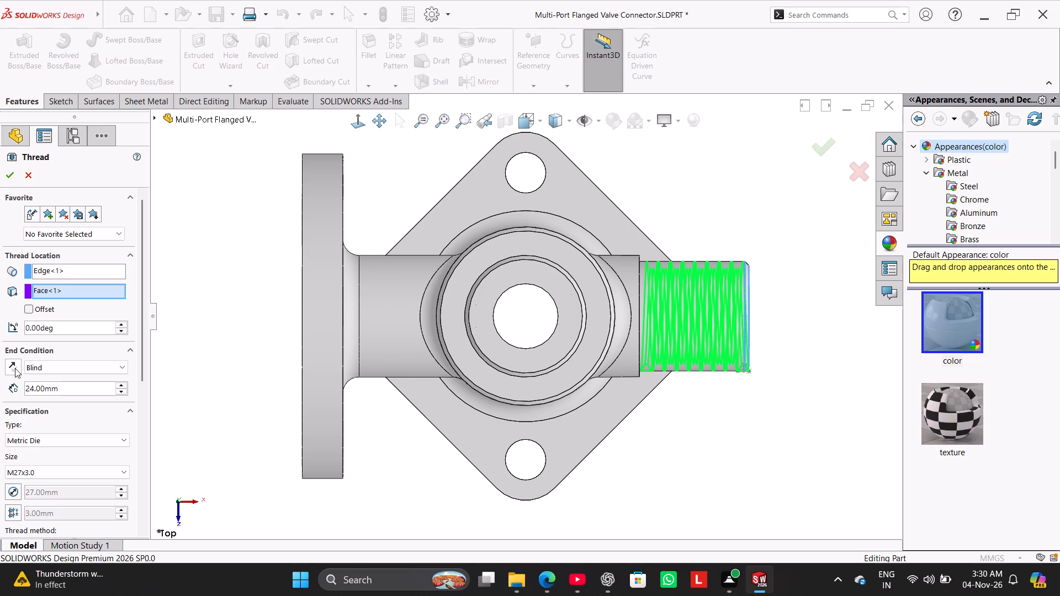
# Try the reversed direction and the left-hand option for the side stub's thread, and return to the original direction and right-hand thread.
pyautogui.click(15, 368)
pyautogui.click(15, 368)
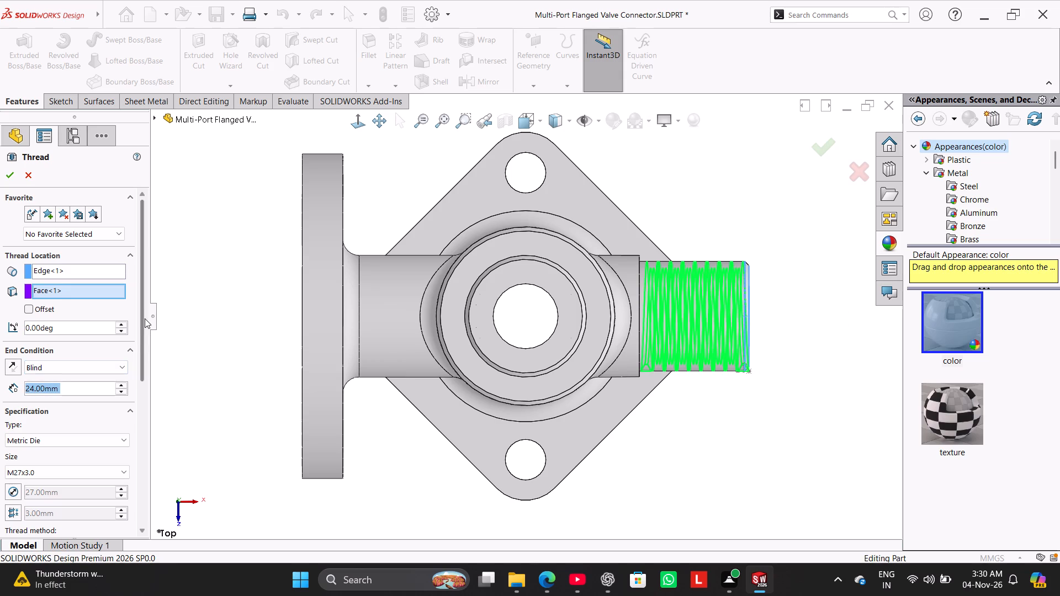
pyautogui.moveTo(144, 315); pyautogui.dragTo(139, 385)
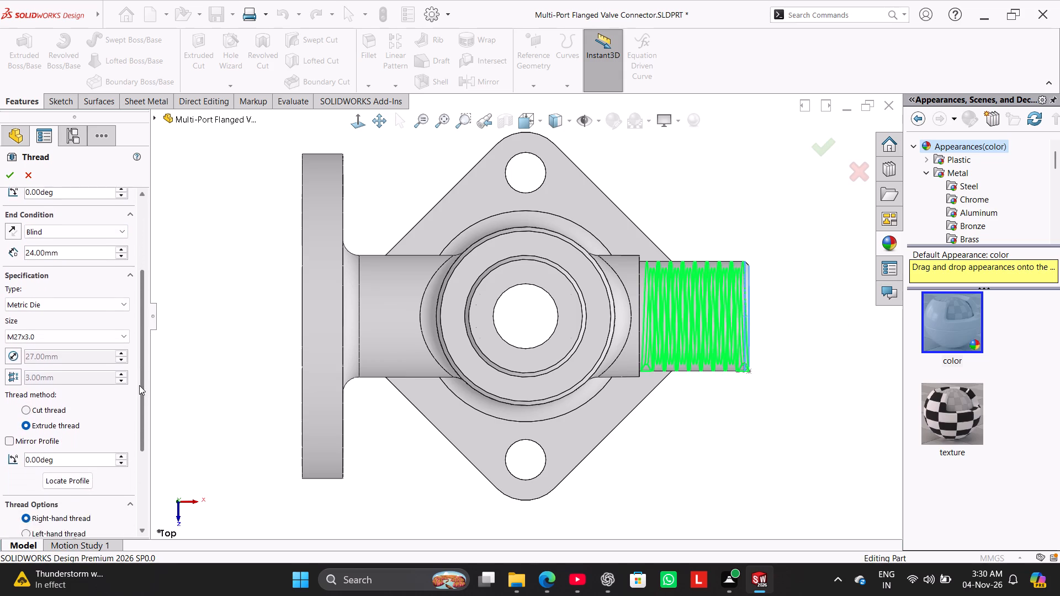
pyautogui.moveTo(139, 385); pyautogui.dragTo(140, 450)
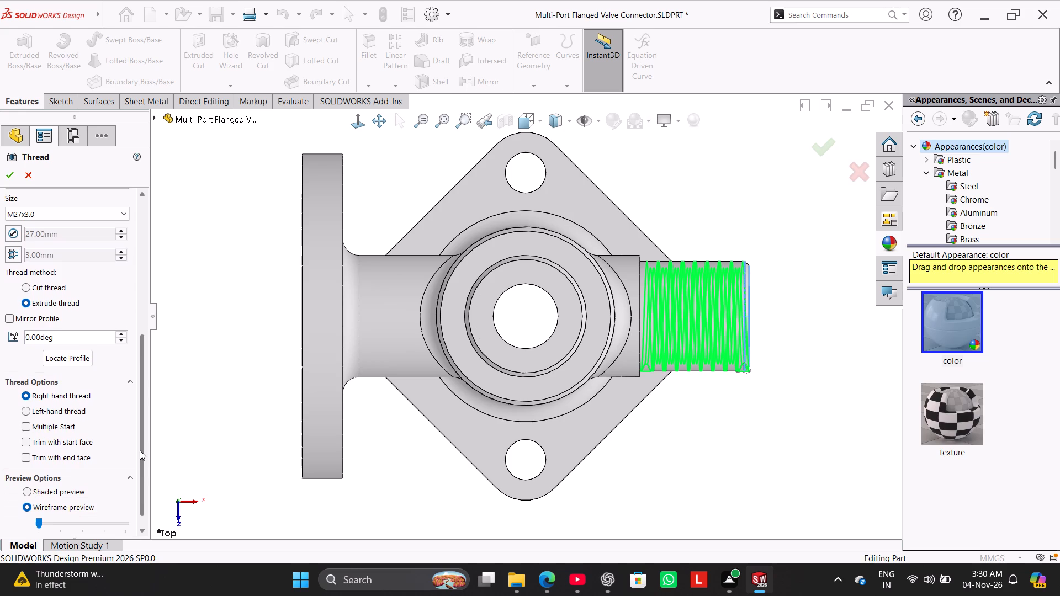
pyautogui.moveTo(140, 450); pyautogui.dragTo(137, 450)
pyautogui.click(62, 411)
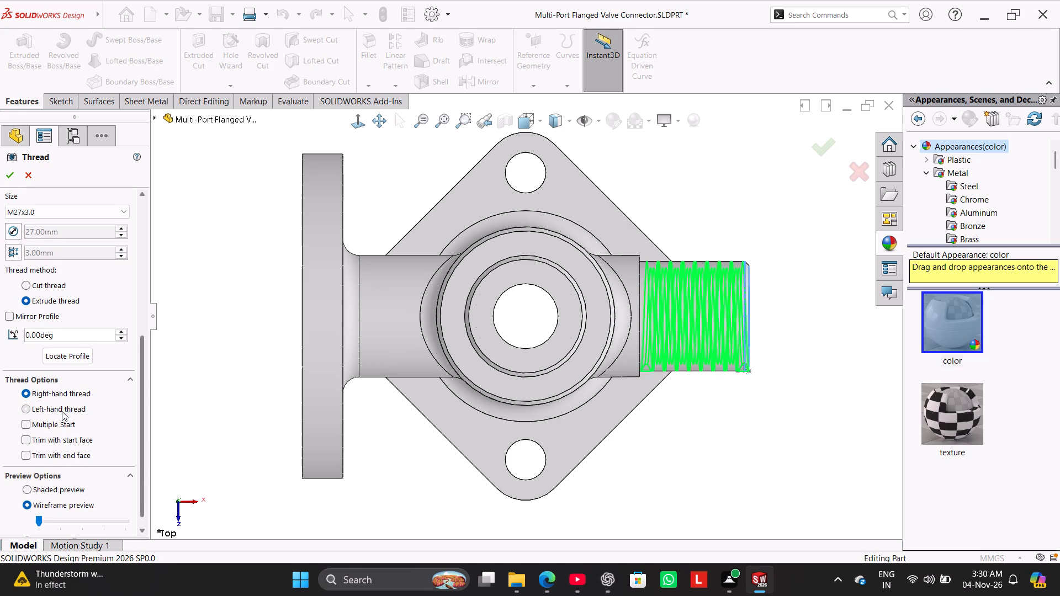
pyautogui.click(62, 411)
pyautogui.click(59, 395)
# Review the side stub thread's specification, thread options and available end conditions.
pyautogui.moveTo(139, 410); pyautogui.dragTo(142, 446)
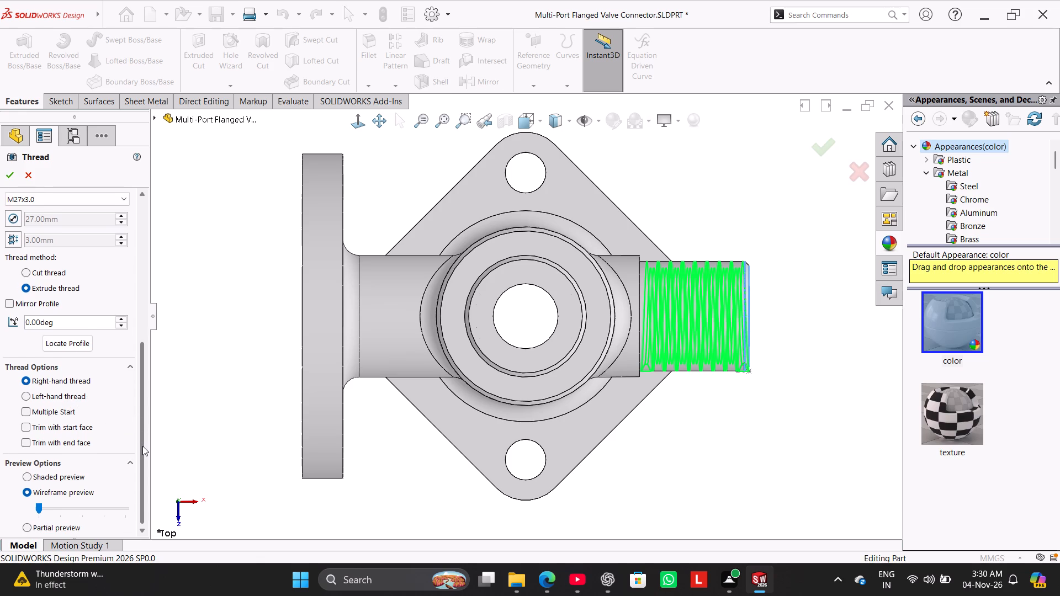
pyautogui.moveTo(142, 446); pyautogui.dragTo(161, 288)
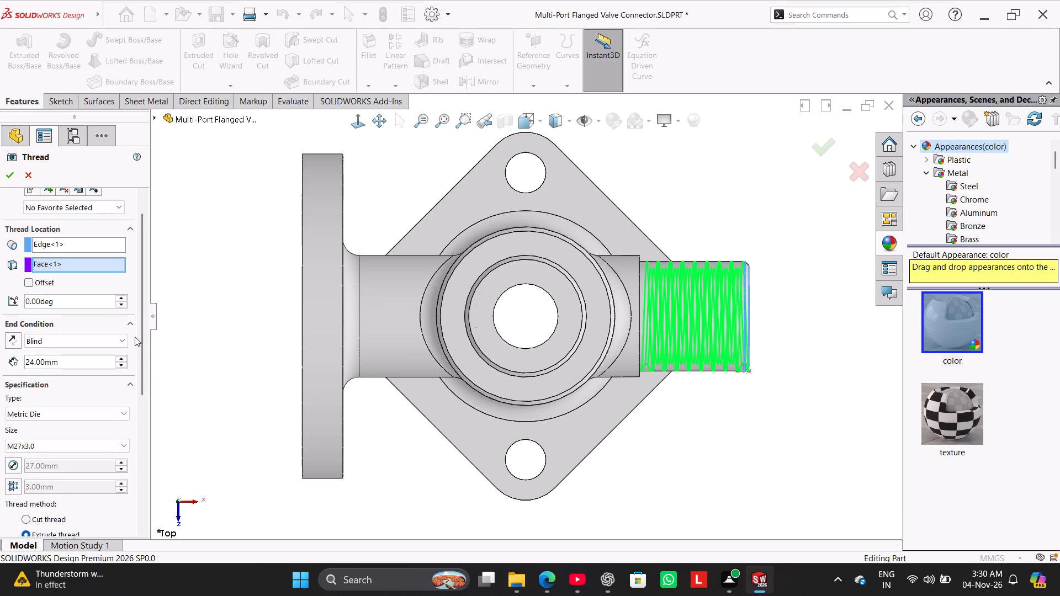
pyautogui.moveTo(143, 344); pyautogui.dragTo(142, 463)
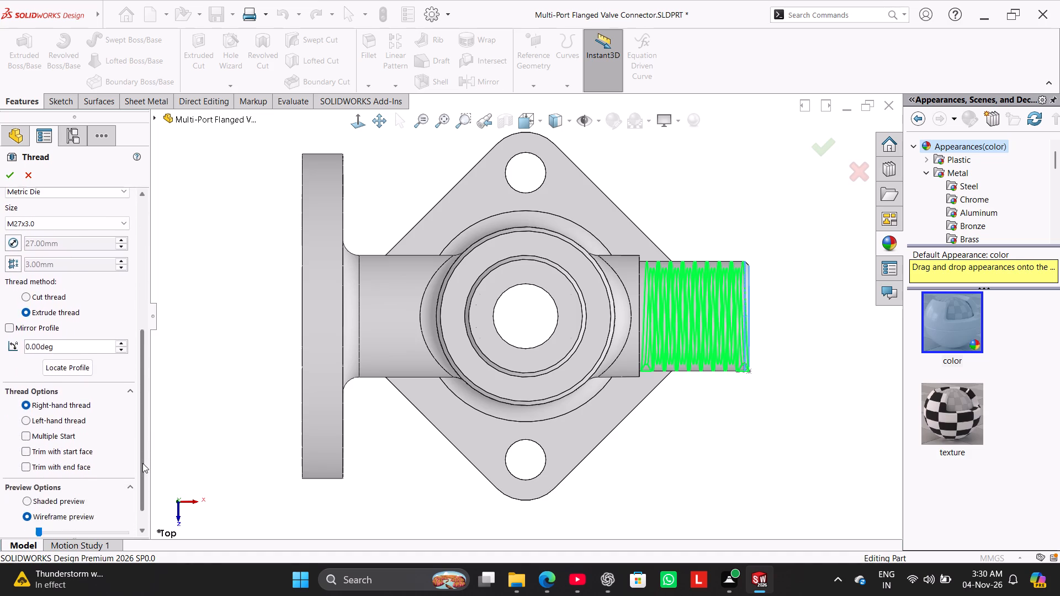
pyautogui.moveTo(142, 463); pyautogui.dragTo(137, 350)
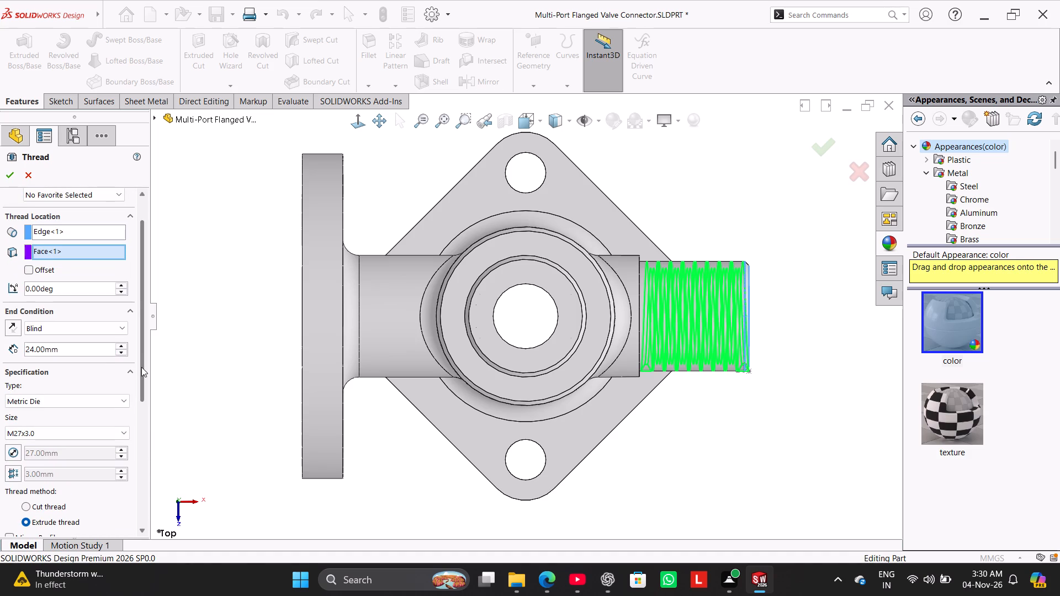
pyautogui.moveTo(141, 367); pyautogui.dragTo(145, 386)
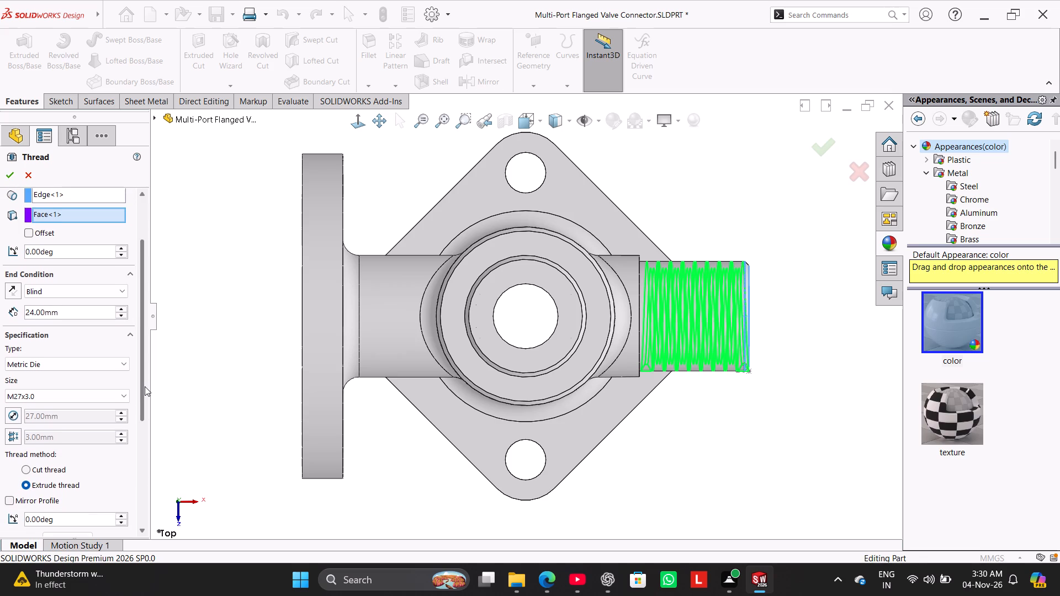
pyautogui.moveTo(145, 386); pyautogui.dragTo(153, 469)
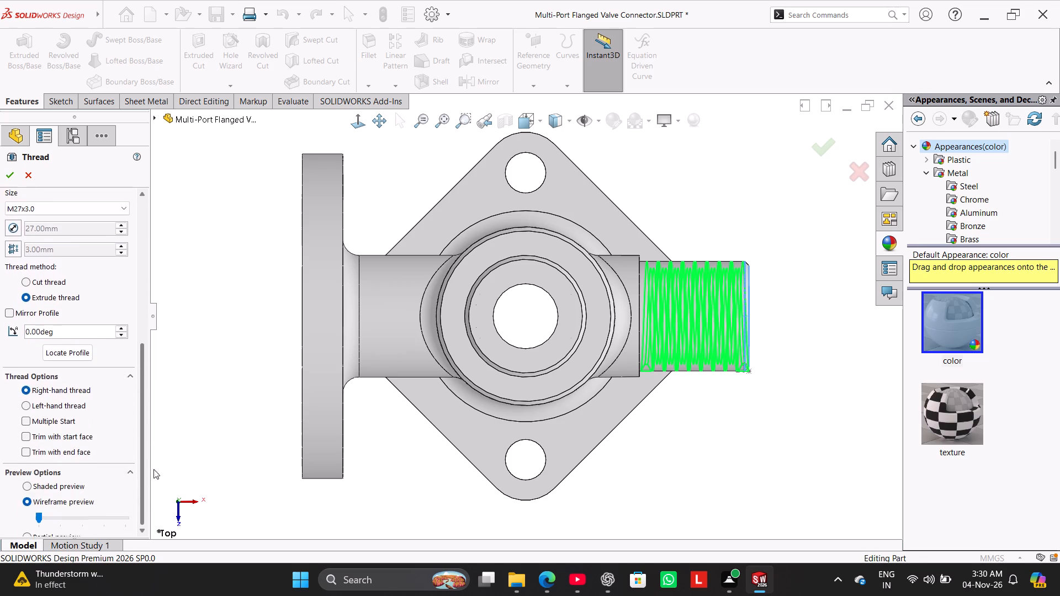
pyautogui.moveTo(153, 469); pyautogui.dragTo(158, 360)
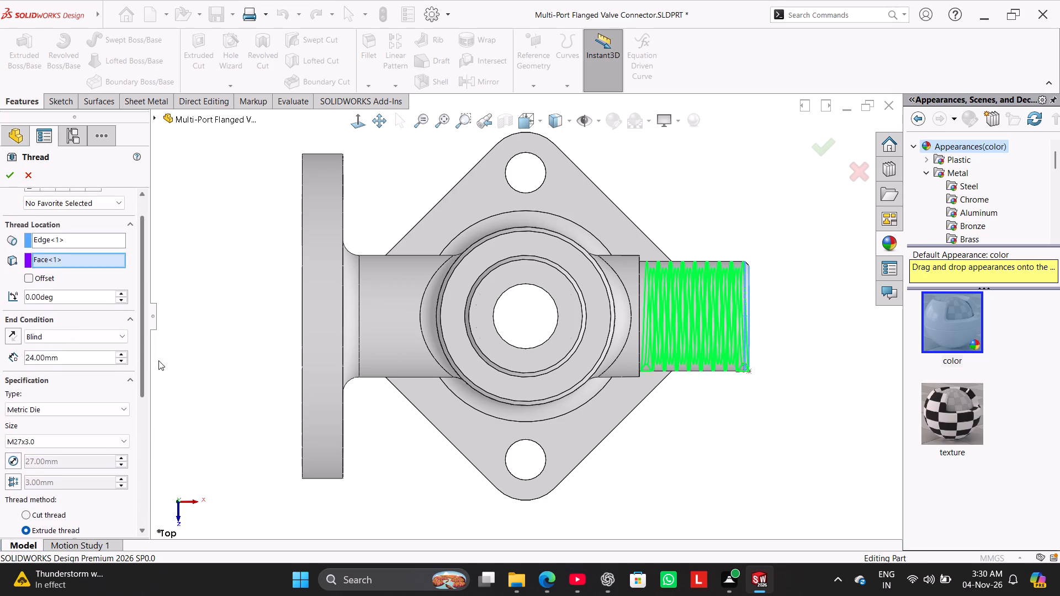
pyautogui.moveTo(158, 360); pyautogui.dragTo(157, 356)
pyautogui.click(77, 348)
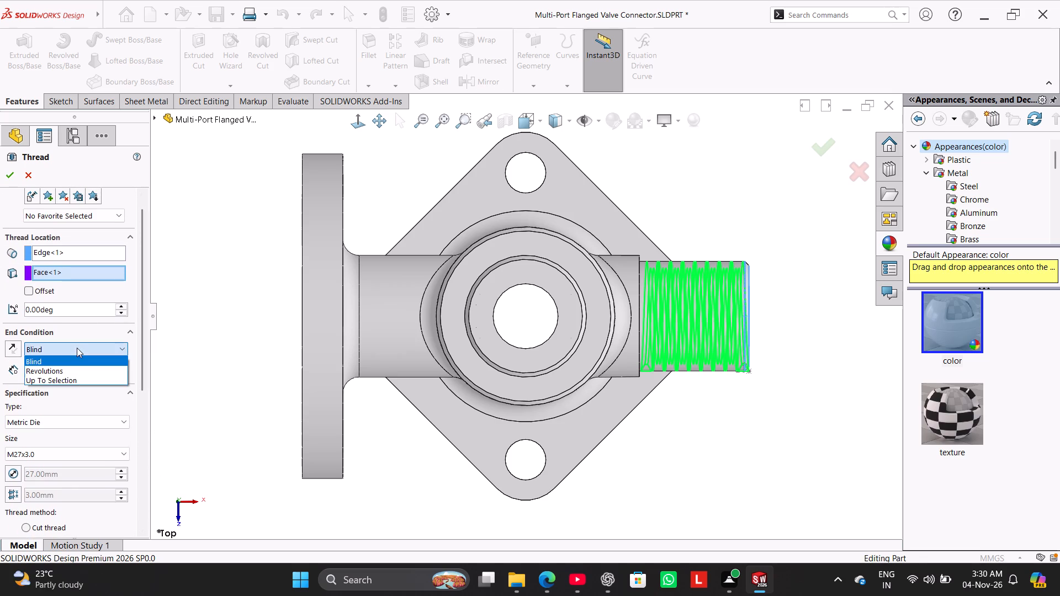
pyautogui.click(77, 348)
pyautogui.click(77, 348)
pyautogui.click(77, 348)
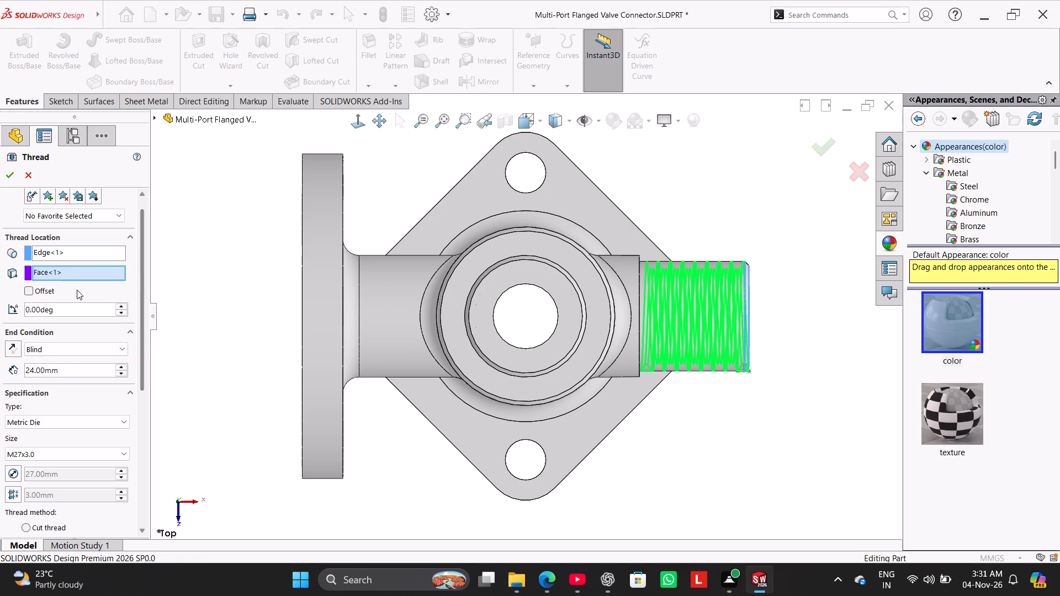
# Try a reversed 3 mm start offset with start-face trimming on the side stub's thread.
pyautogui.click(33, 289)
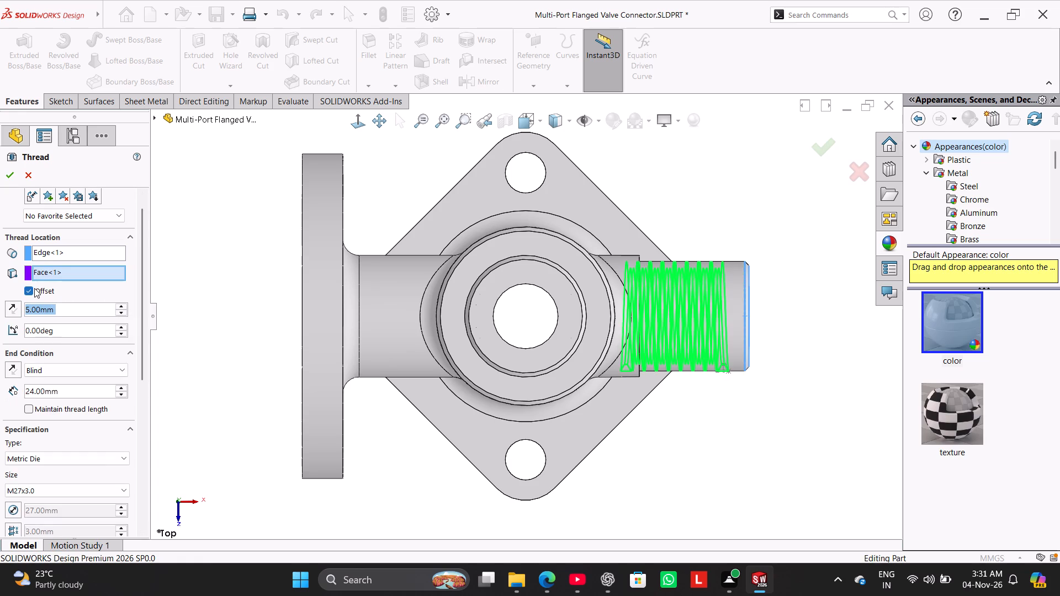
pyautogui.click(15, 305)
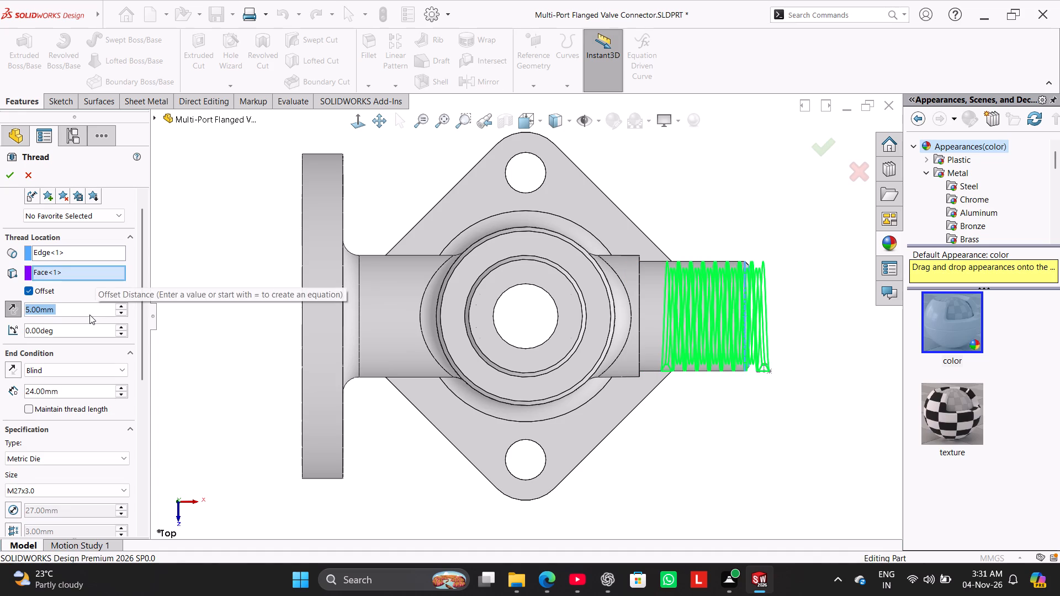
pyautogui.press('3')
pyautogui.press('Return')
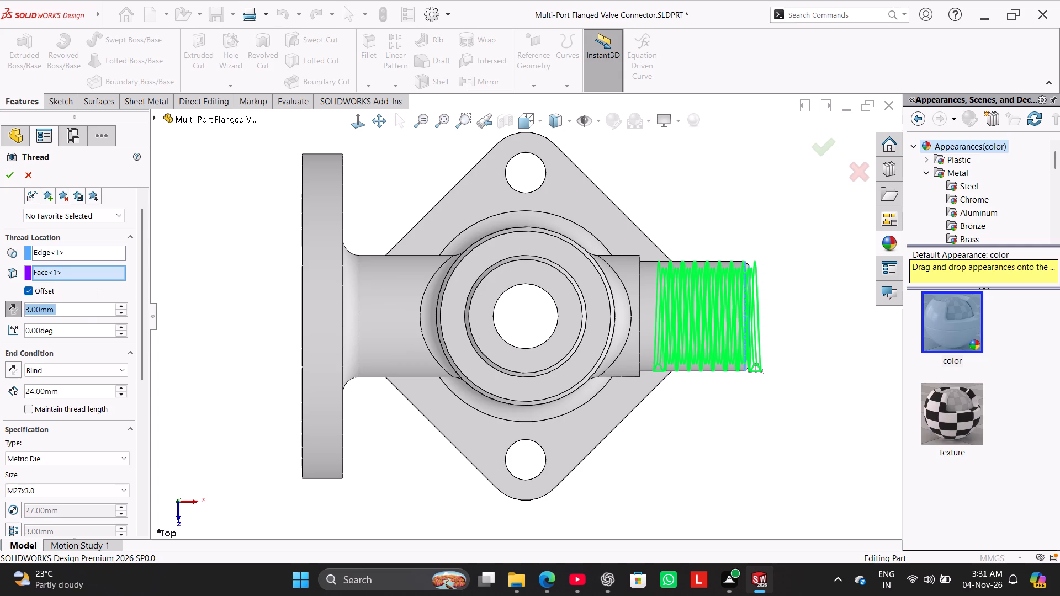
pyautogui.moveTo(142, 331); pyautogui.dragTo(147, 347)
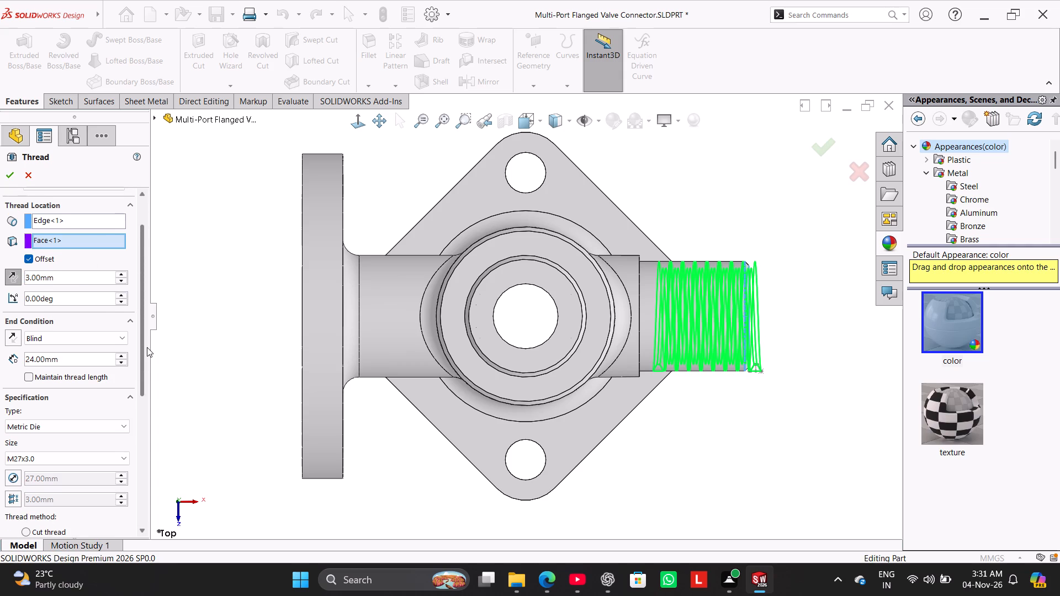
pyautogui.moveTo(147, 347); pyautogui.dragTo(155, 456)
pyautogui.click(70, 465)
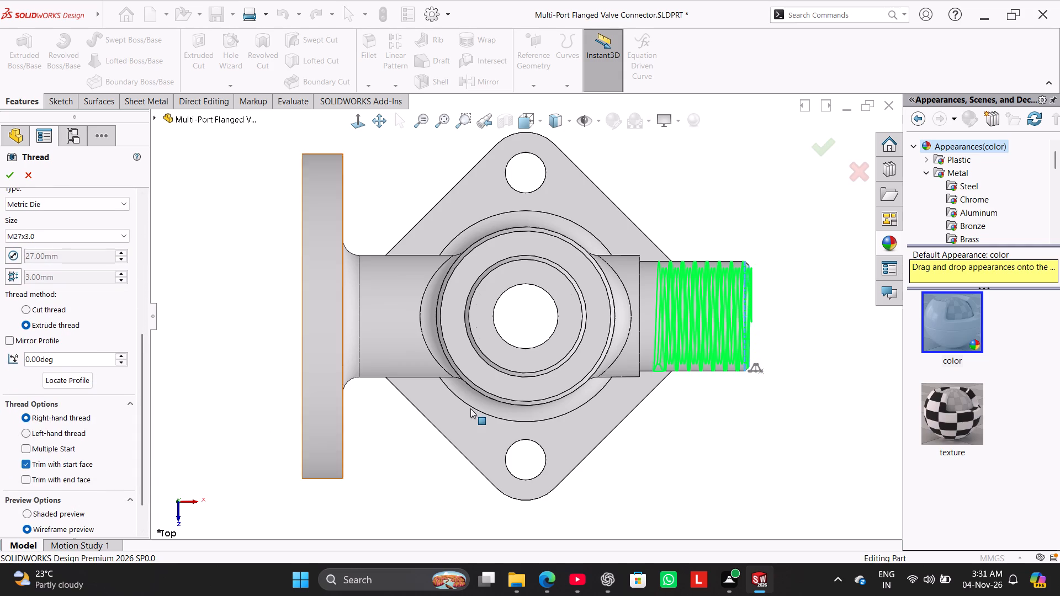
# Examine the offset and trimmed thread preview on the side stub up close and from several standard views.
pyautogui.moveTo(787, 311); pyautogui.dragTo(748, 277, button='middle')
pyautogui.scroll(-4, 748, 276)
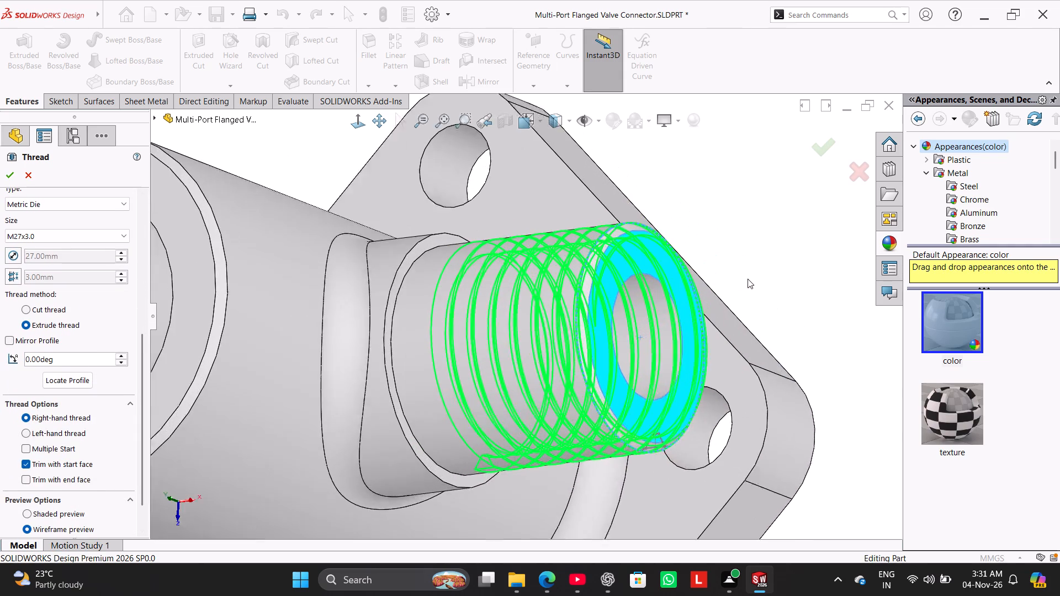
pyautogui.scroll(-1, 748, 279)
pyautogui.moveTo(715, 276); pyautogui.dragTo(734, 297, button='middle')
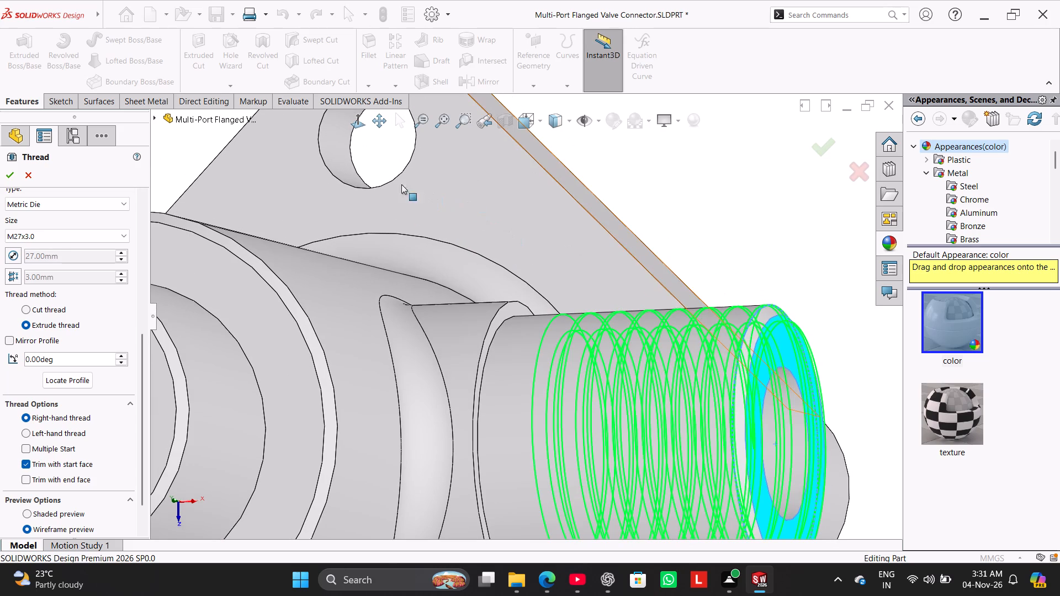
pyautogui.click(349, 122)
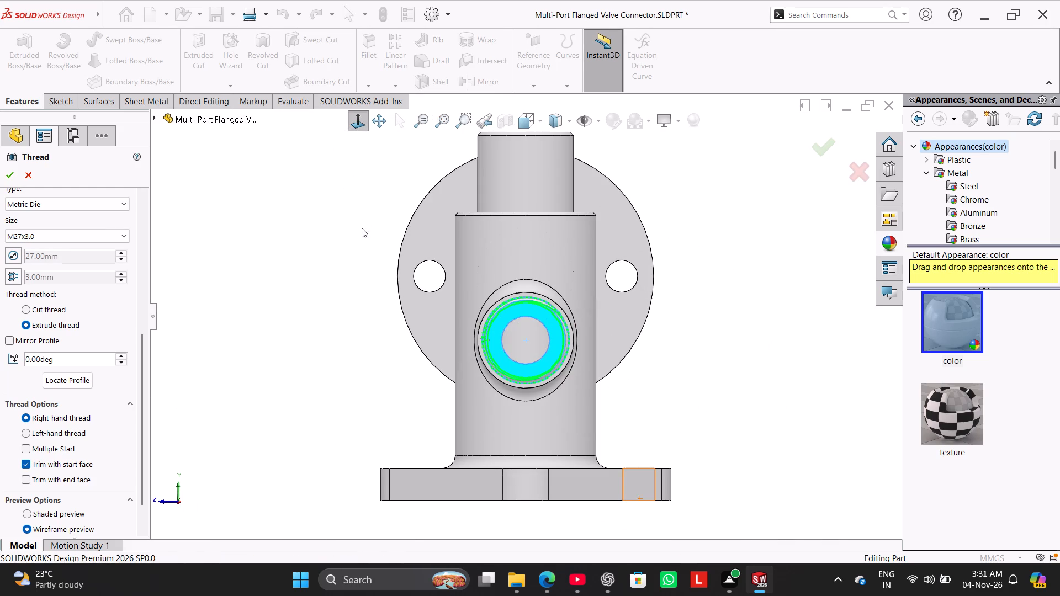
pyautogui.hotkey('ctrl', '7')
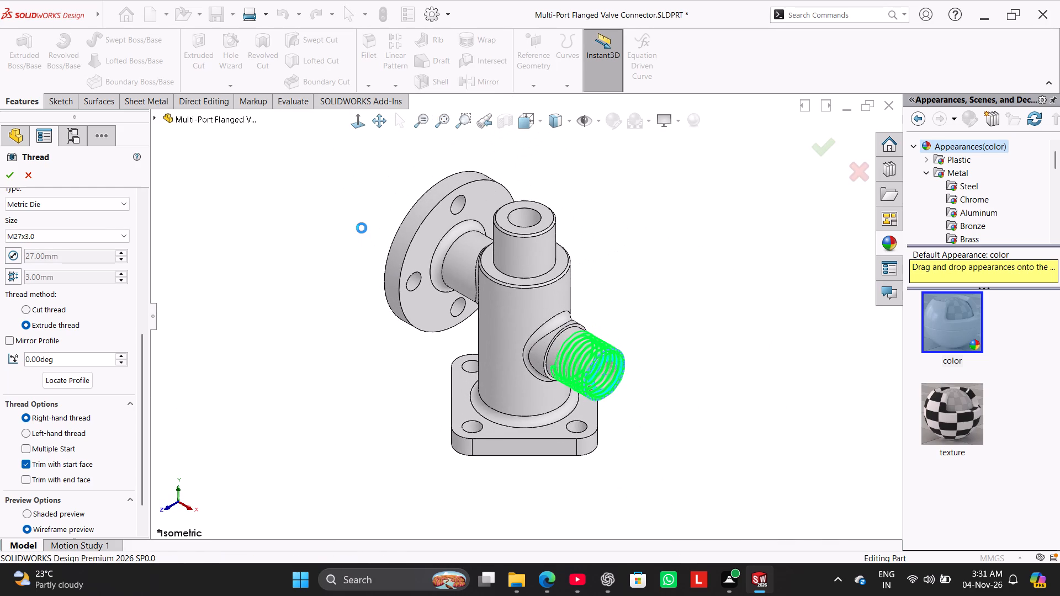
pyautogui.hotkey('ctrl', '6')
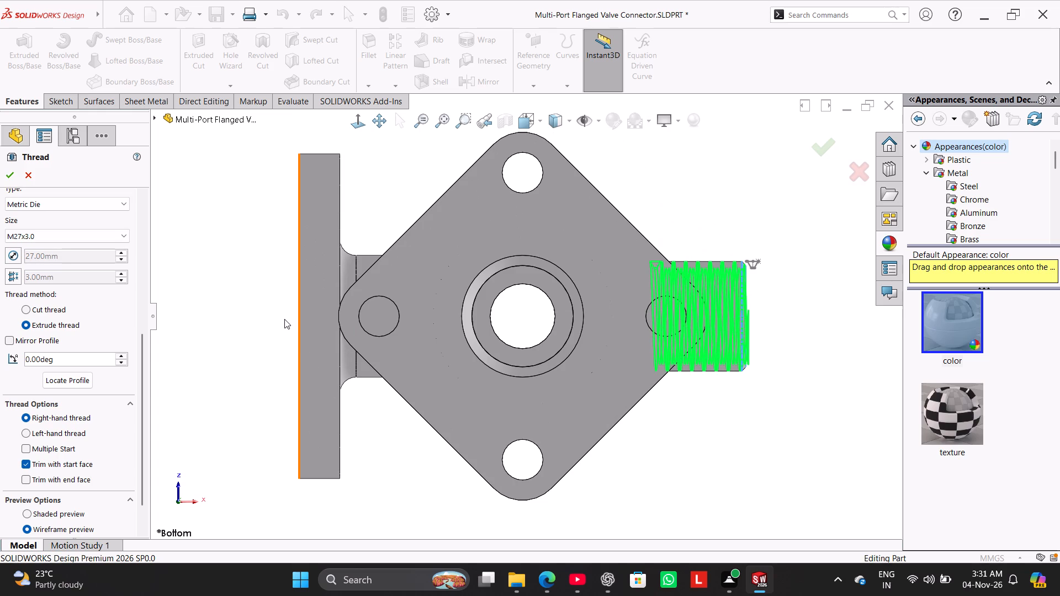
pyautogui.hotkey('ctrl', '7')
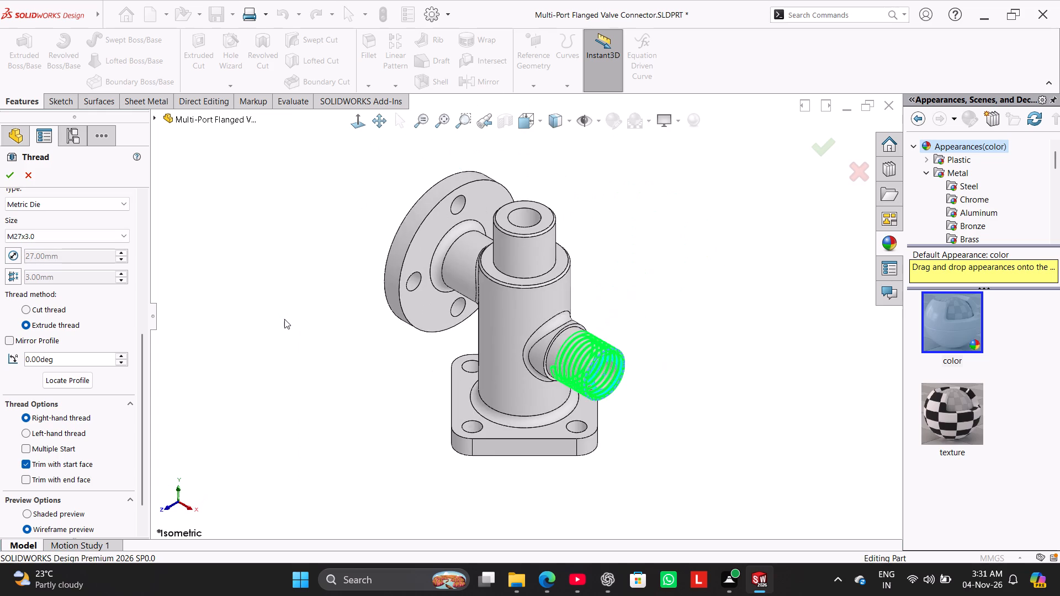
pyautogui.hotkey('ctrl', '5')
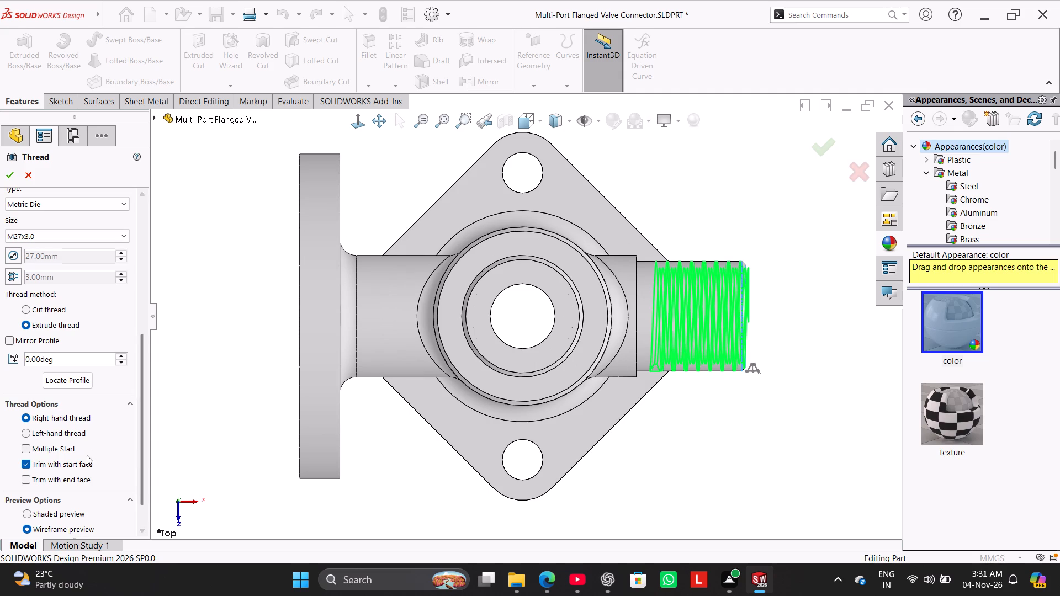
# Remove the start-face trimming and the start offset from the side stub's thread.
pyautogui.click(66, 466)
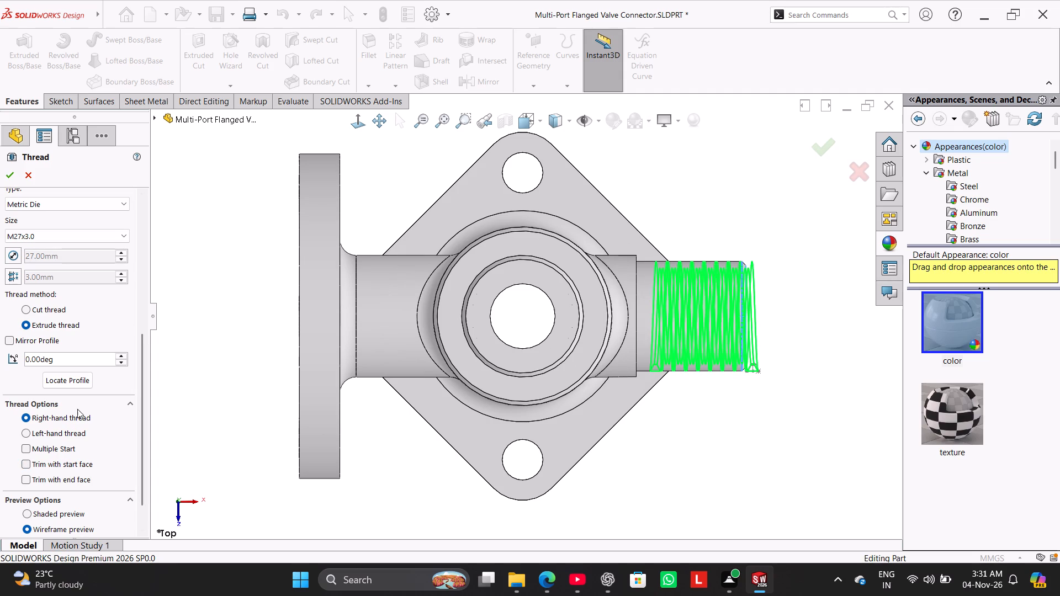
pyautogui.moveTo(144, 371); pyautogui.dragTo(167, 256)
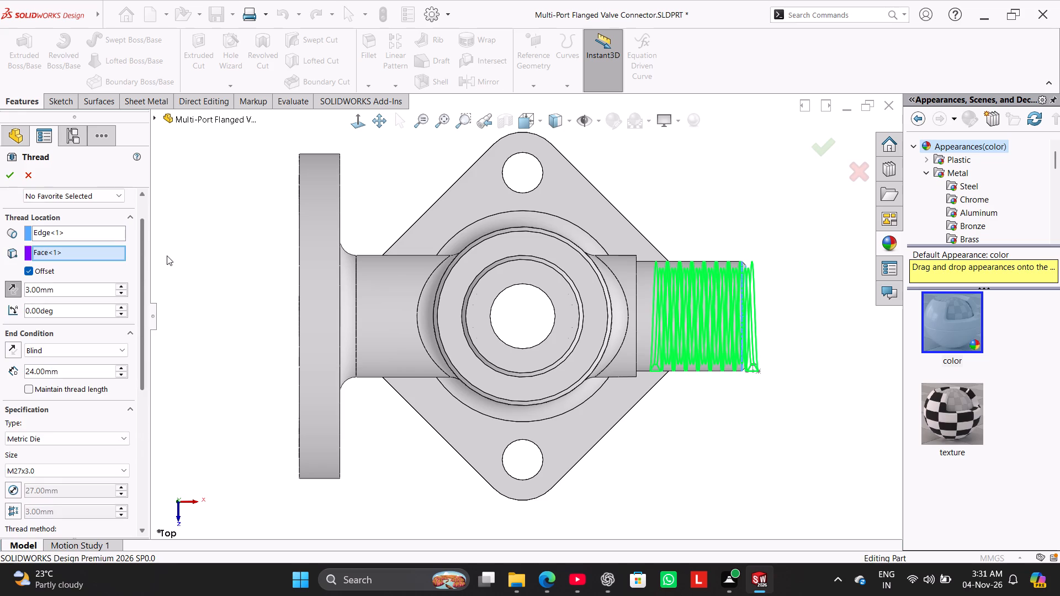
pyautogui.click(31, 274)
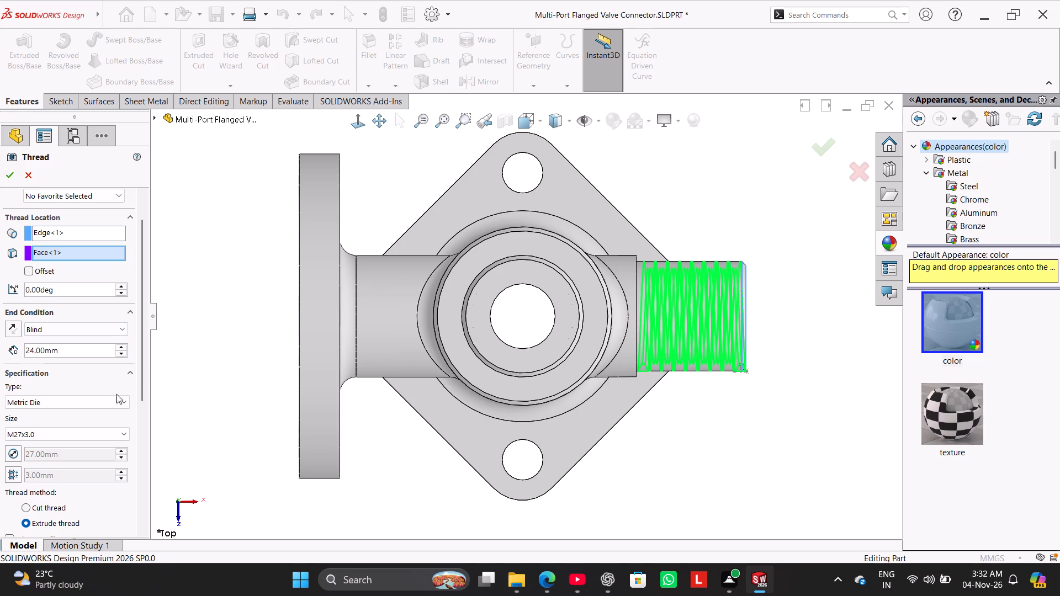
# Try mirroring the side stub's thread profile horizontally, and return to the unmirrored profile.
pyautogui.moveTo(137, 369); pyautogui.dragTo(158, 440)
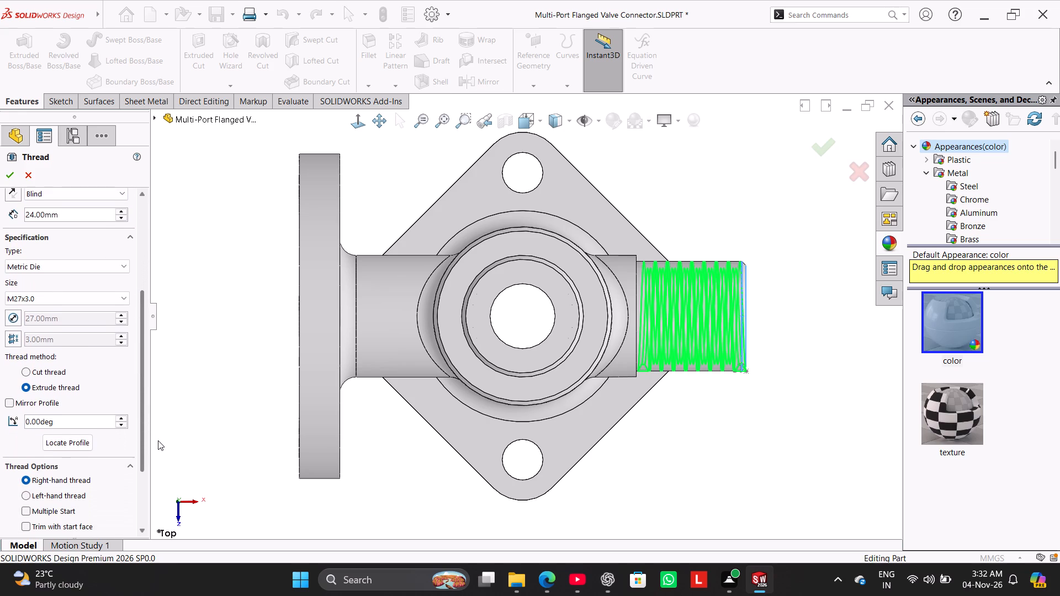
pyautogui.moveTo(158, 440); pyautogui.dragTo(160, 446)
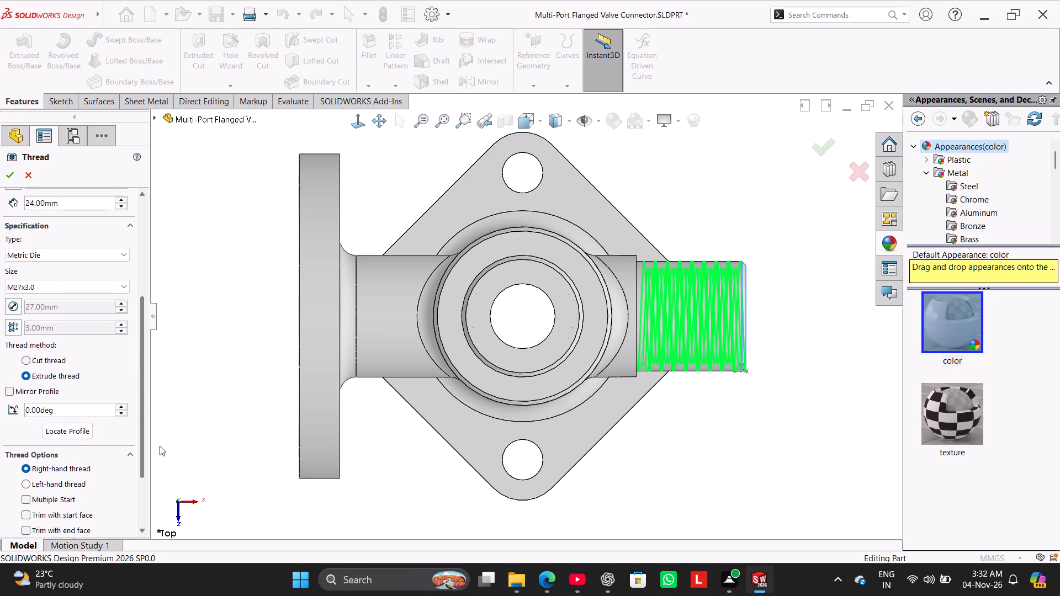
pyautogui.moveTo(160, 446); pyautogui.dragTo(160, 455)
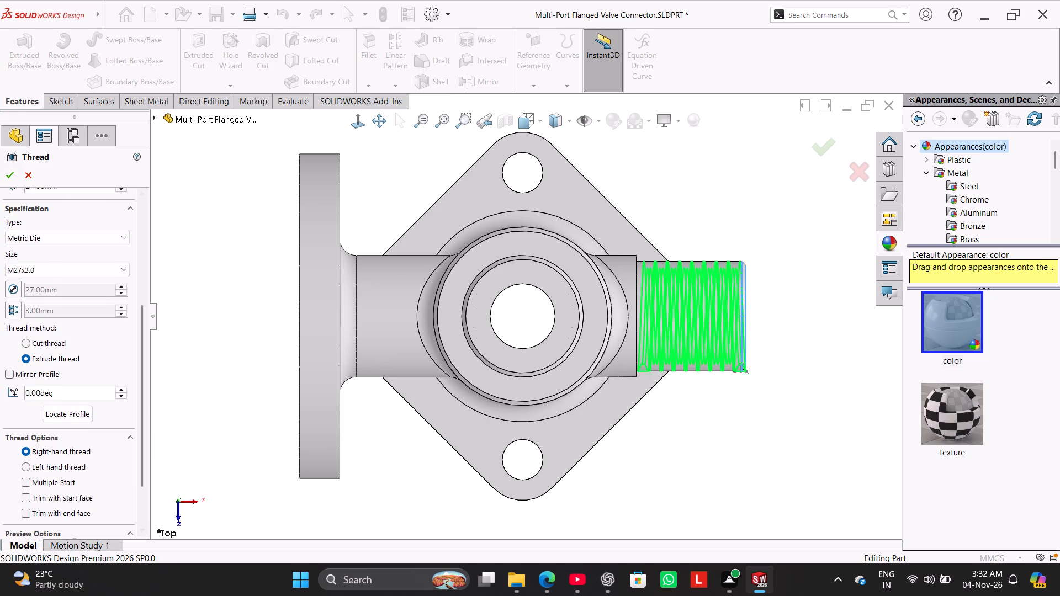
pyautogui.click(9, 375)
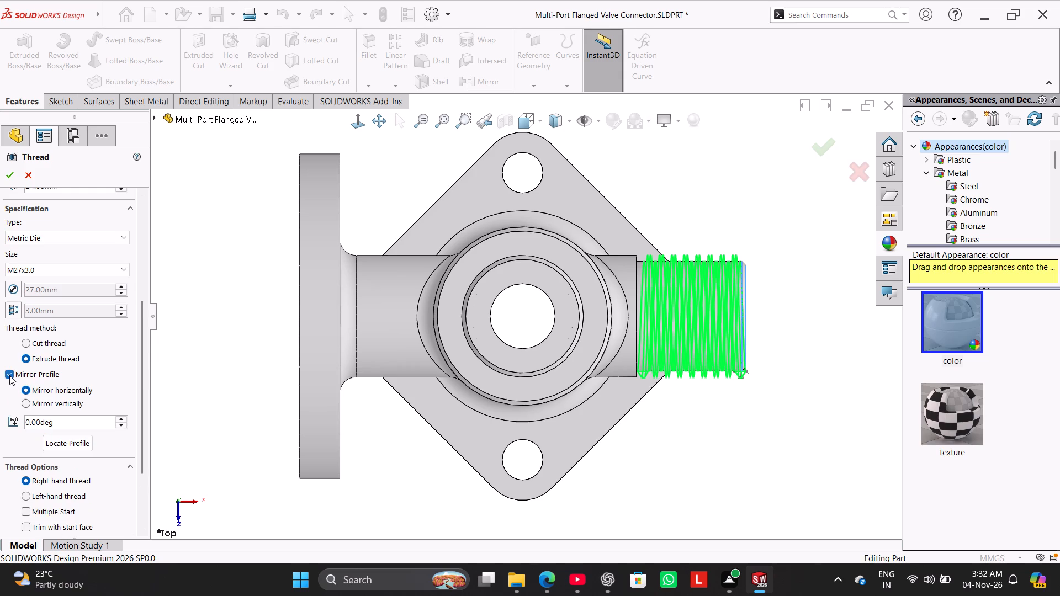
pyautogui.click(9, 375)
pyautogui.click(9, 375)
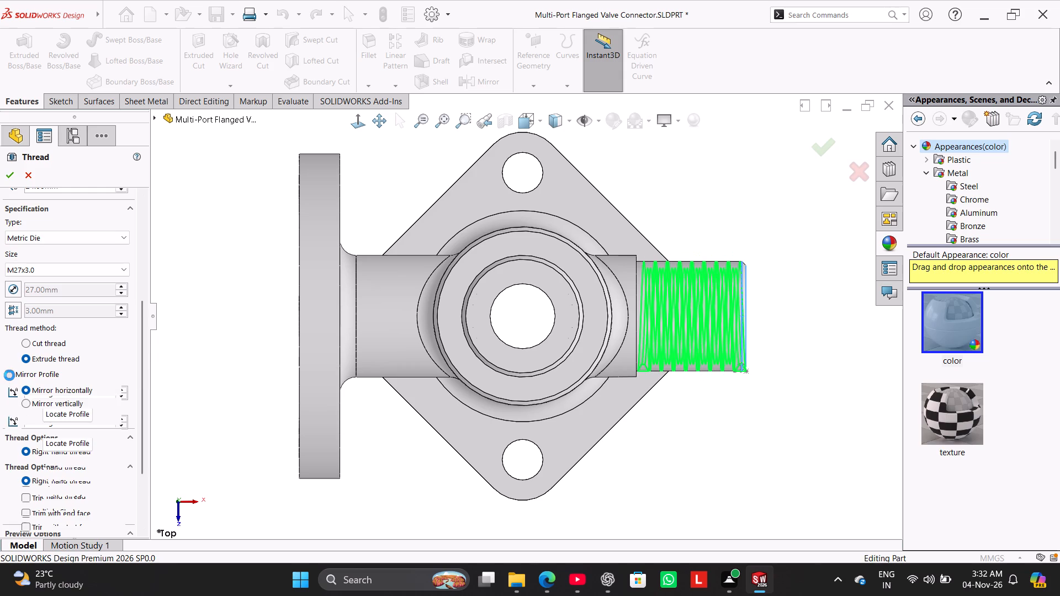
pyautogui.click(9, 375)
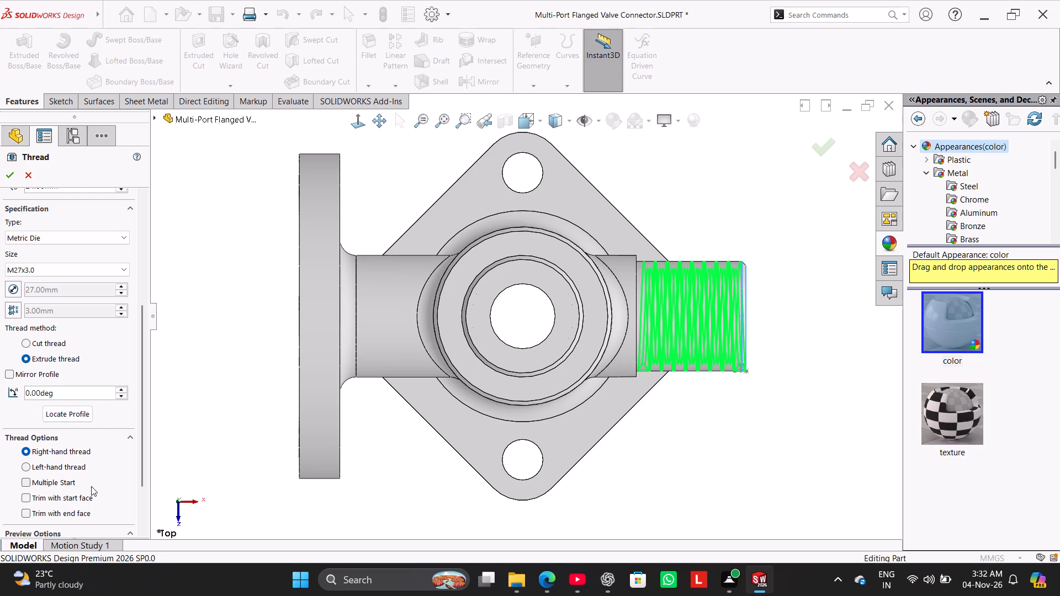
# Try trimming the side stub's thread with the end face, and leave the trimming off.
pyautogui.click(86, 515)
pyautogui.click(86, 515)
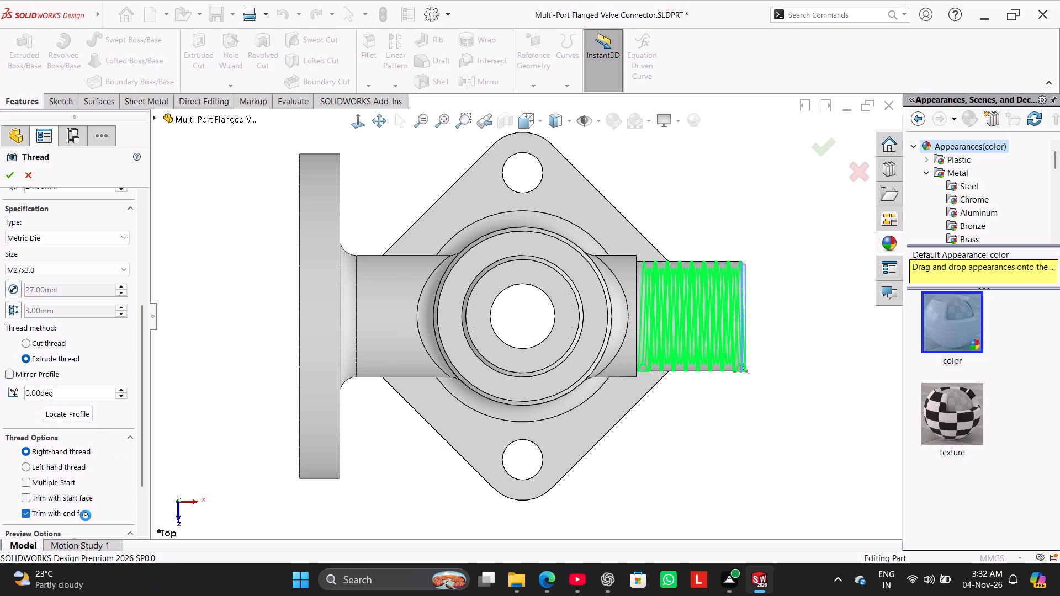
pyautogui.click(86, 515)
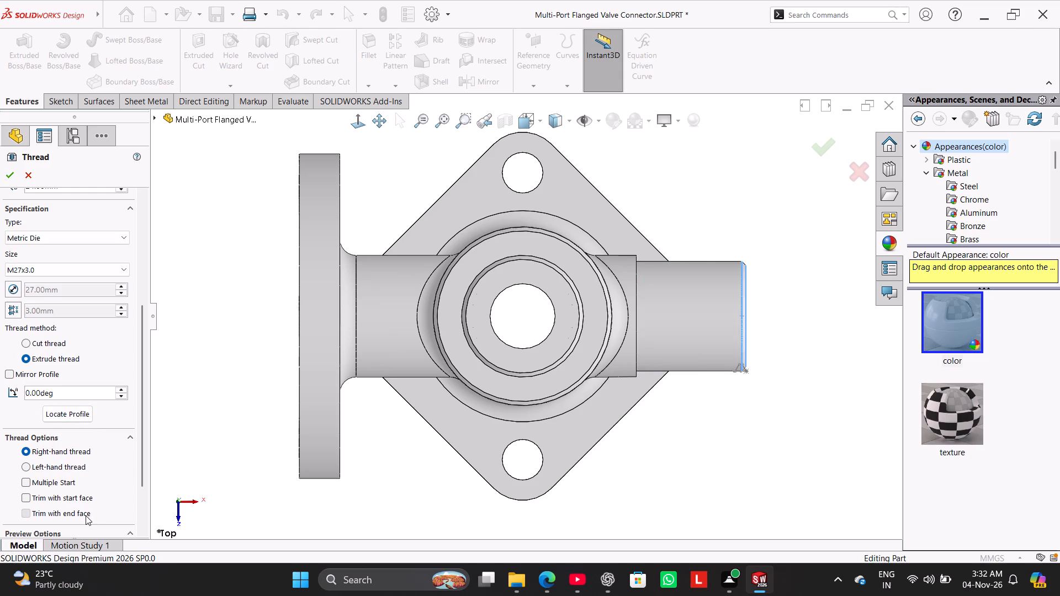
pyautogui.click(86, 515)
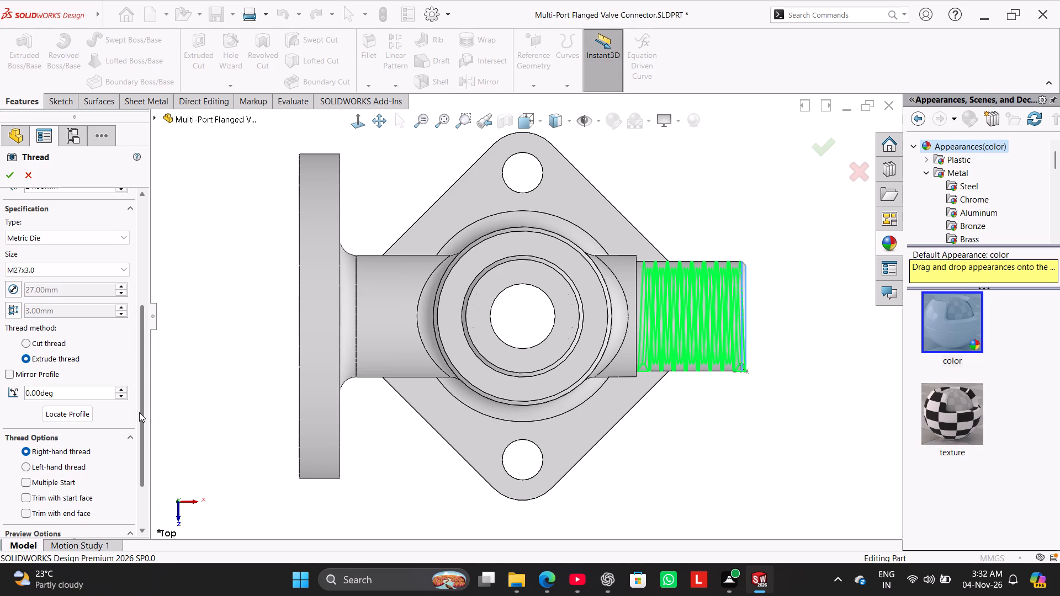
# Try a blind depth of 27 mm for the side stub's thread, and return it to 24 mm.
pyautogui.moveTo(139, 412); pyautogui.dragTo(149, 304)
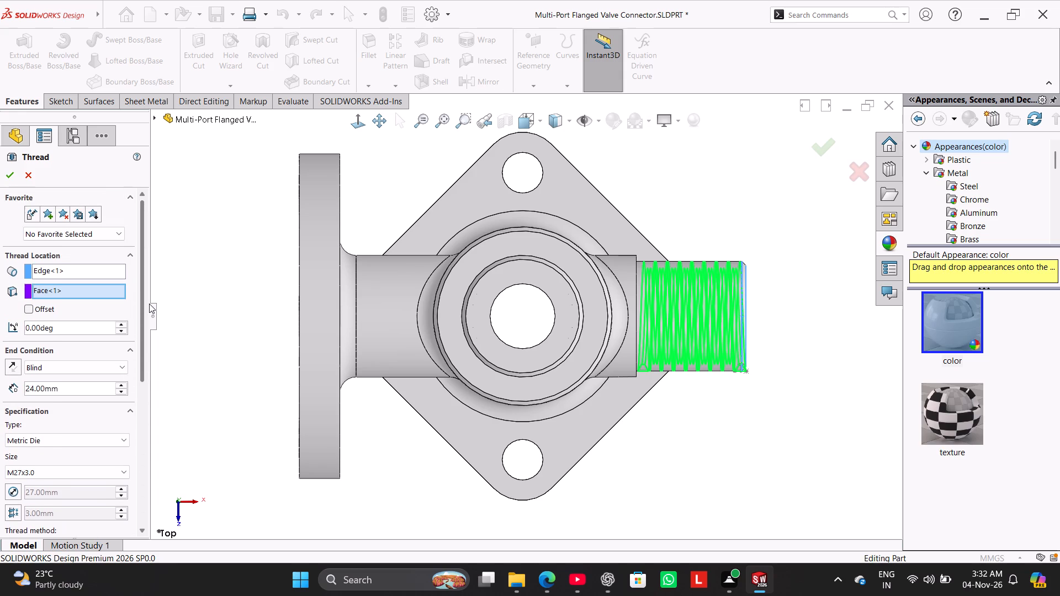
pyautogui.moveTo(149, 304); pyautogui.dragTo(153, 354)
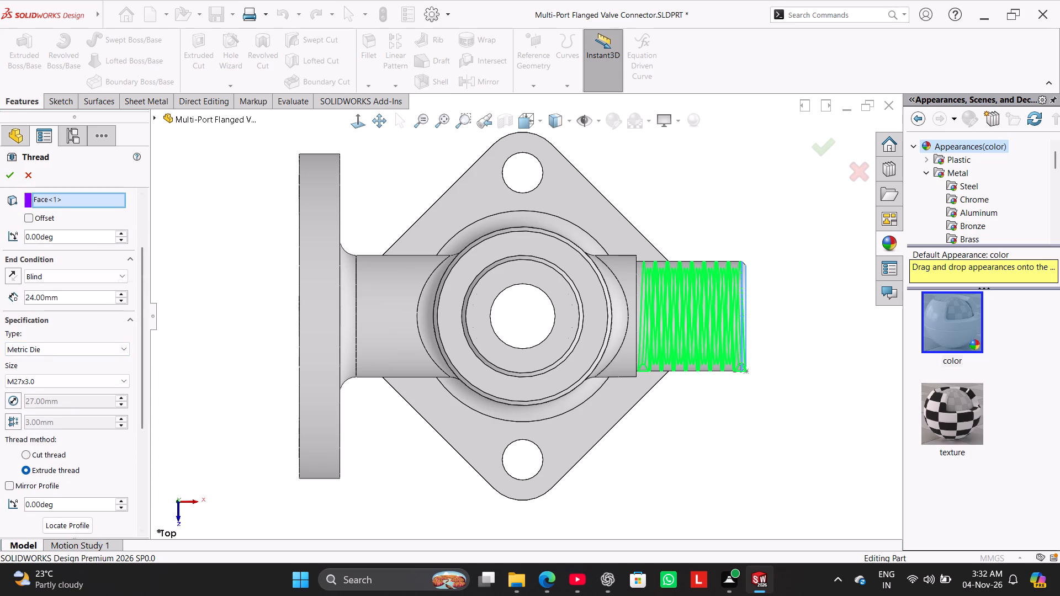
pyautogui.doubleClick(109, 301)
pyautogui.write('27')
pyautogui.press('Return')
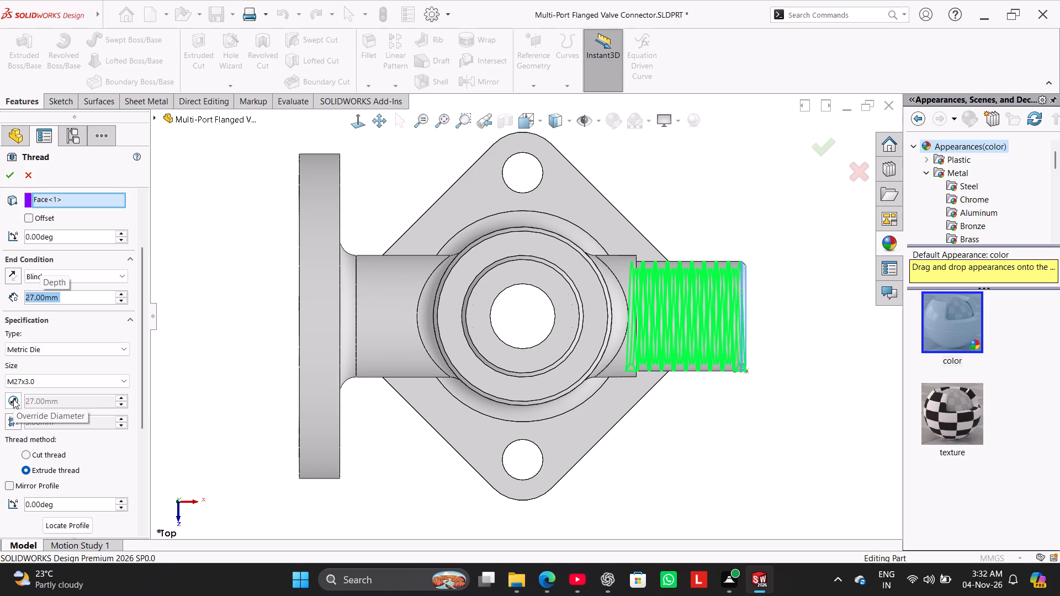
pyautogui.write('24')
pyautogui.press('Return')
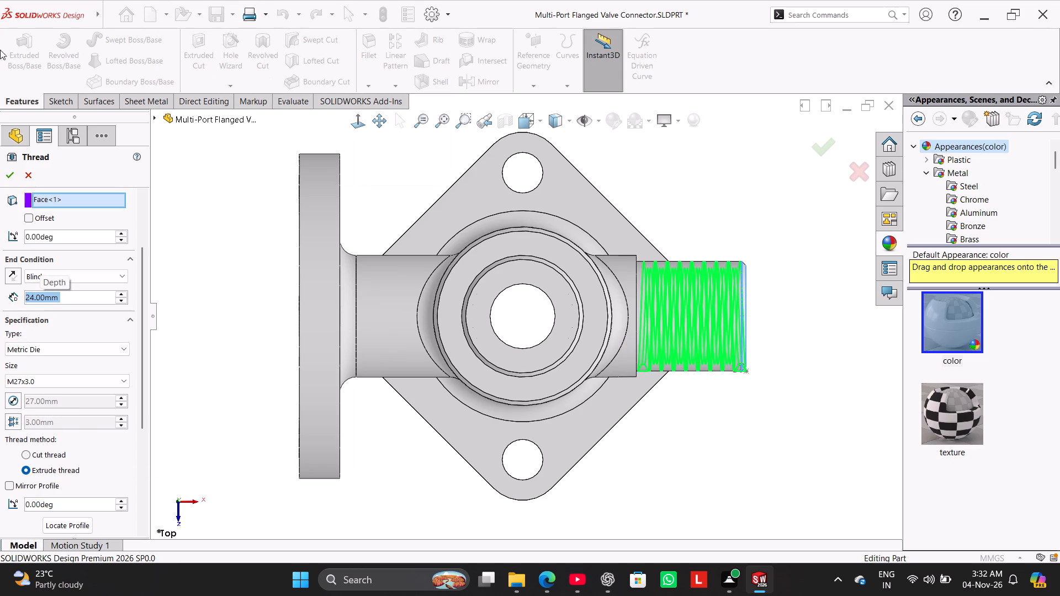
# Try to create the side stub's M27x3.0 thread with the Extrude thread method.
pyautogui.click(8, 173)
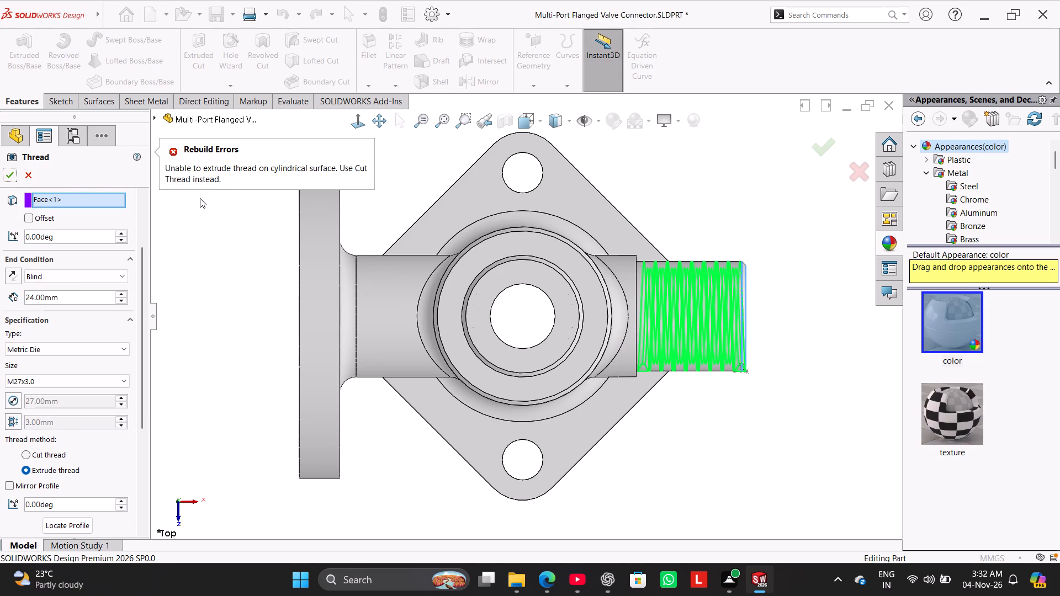
# Switch the side stub's thread to the Cut thread method and create the right-hand M27x3.0 Metric Die thread.
pyautogui.moveTo(140, 270); pyautogui.dragTo(139, 380)
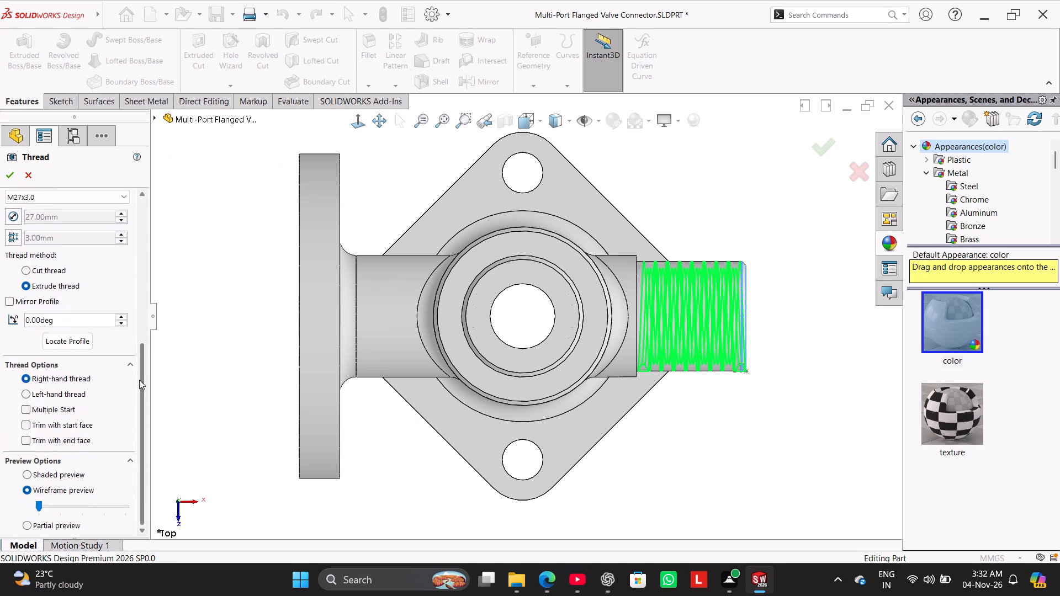
pyautogui.moveTo(139, 380); pyautogui.dragTo(137, 379)
pyautogui.click(41, 273)
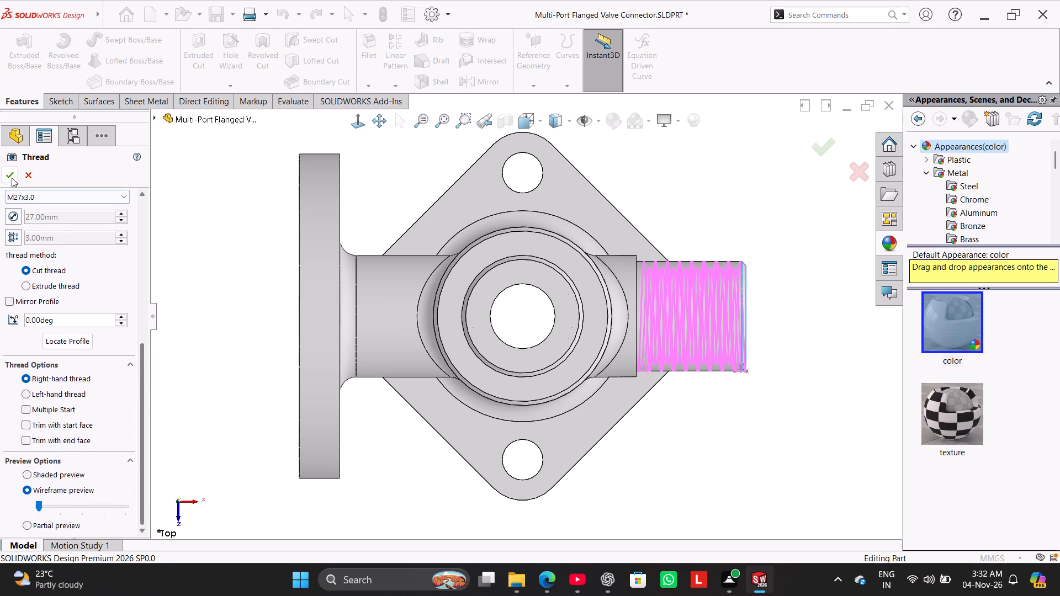
pyautogui.click(12, 178)
pyautogui.click(221, 260)
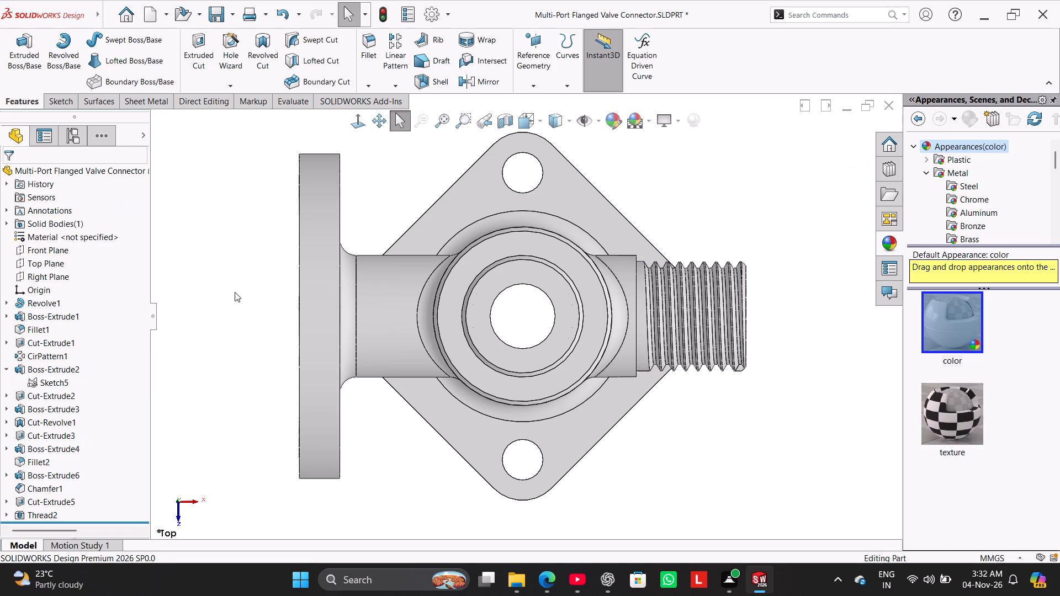
# Examine the cut thread on the side stub from different angles and up close.
pyautogui.moveTo(235, 292); pyautogui.dragTo(203, 260, button='middle')
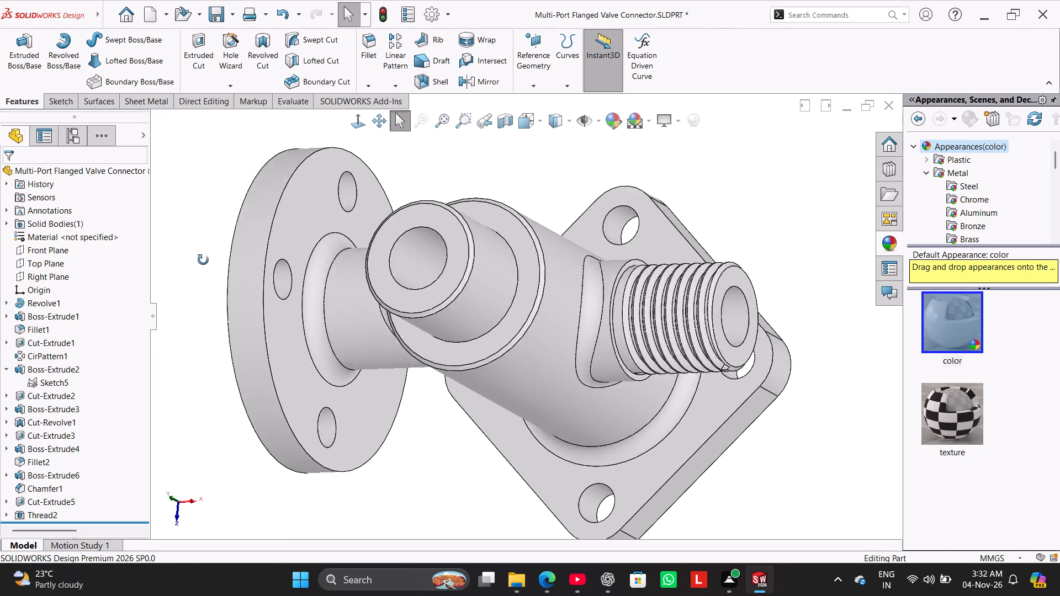
pyautogui.moveTo(203, 260); pyautogui.dragTo(231, 278, button='middle')
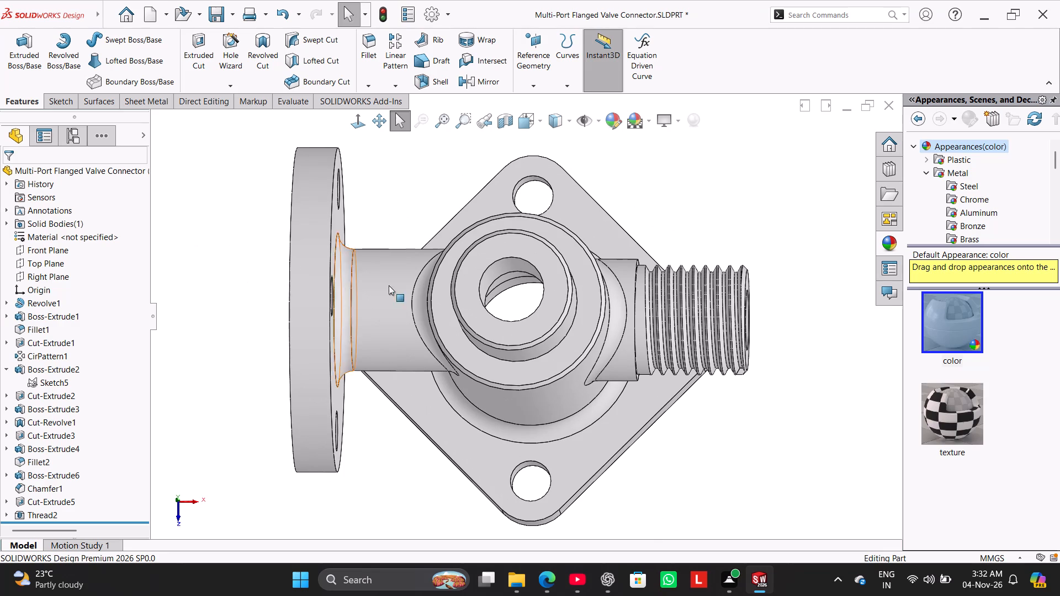
pyautogui.scroll(-2, 791, 278)
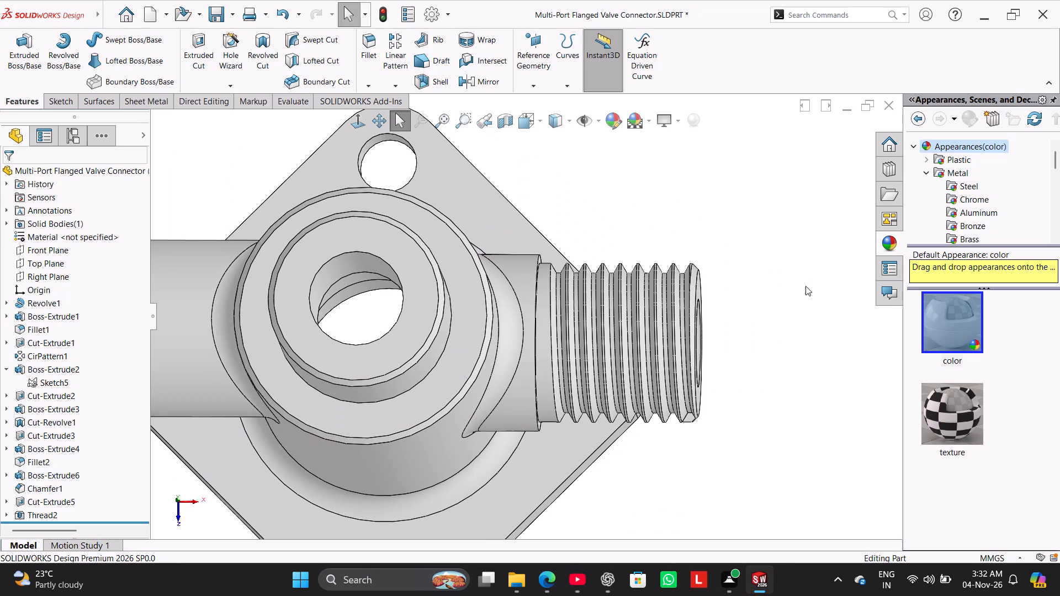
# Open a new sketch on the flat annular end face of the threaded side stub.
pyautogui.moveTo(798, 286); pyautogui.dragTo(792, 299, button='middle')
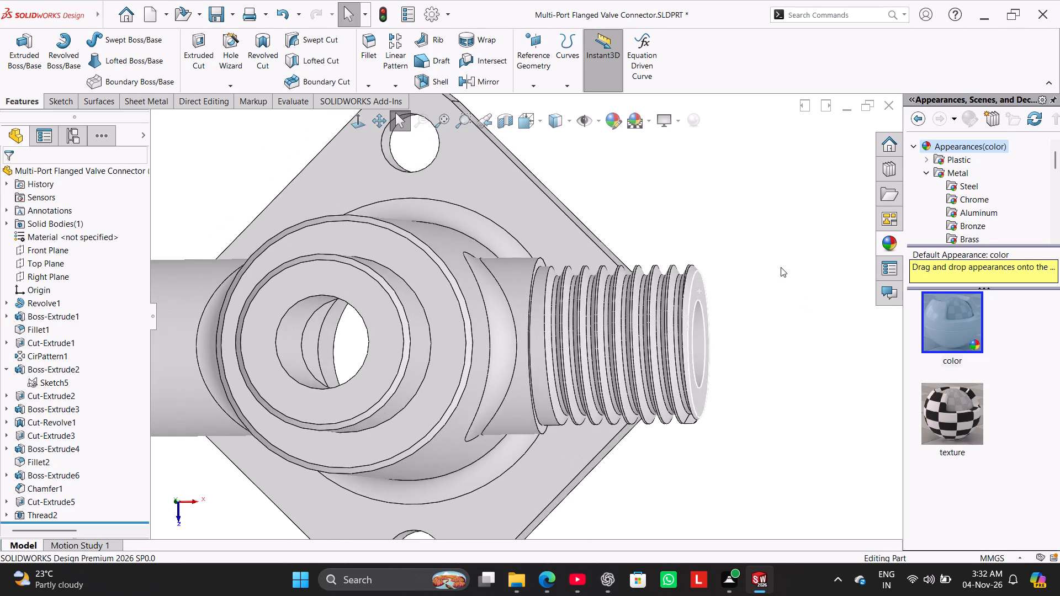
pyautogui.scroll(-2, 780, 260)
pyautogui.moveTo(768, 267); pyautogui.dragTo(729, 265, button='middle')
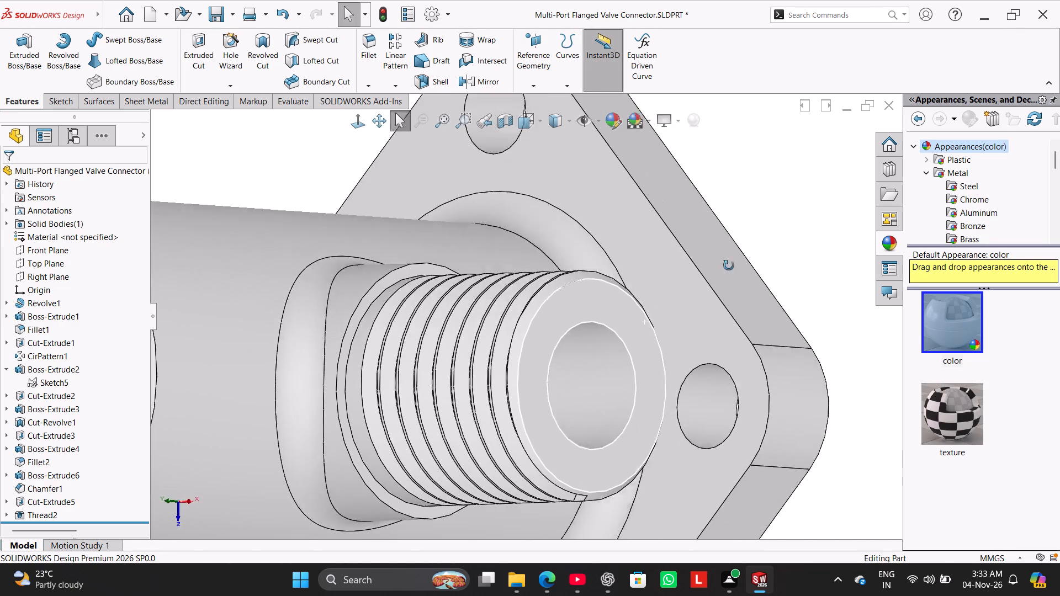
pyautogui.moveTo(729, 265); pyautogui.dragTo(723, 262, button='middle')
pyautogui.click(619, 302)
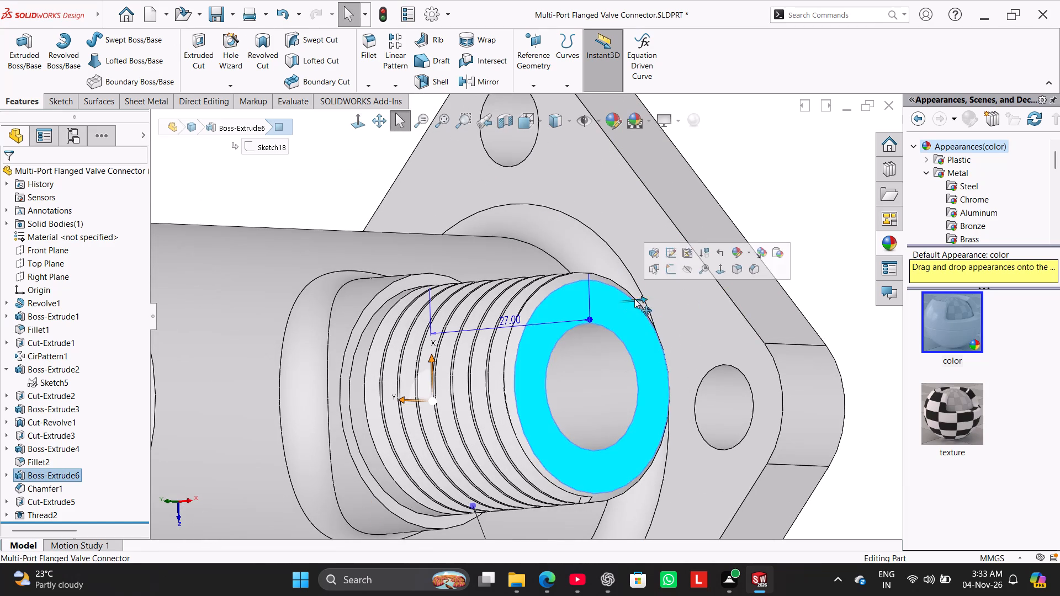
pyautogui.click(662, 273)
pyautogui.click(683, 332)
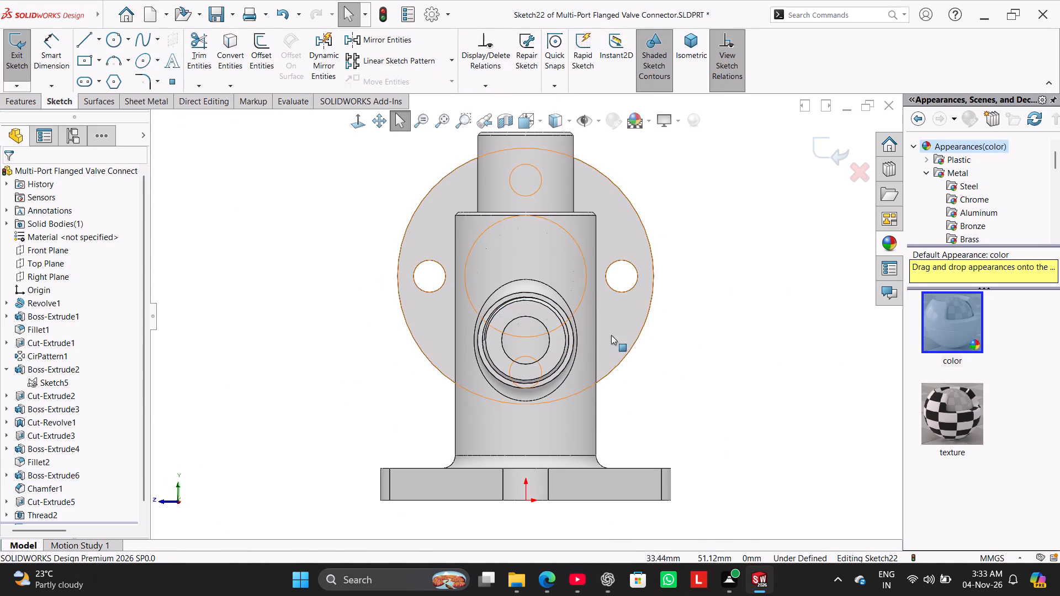
# Check the size of the thread's circular edges at the side stub's end with Smart Dimension, without placing a dimension.
pyautogui.scroll(-4, 584, 323)
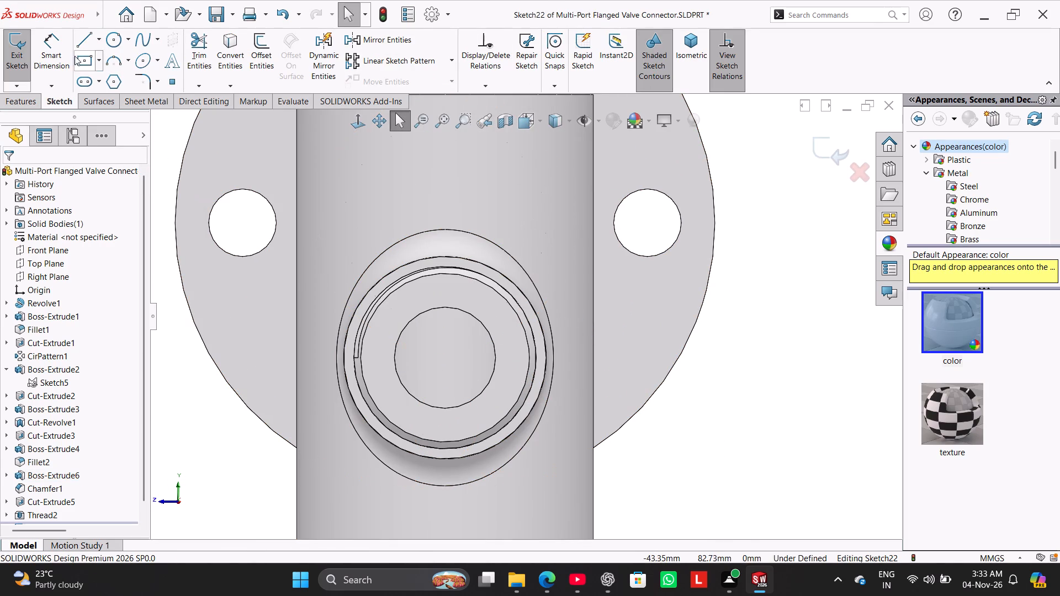
pyautogui.click(62, 45)
pyautogui.click(444, 268)
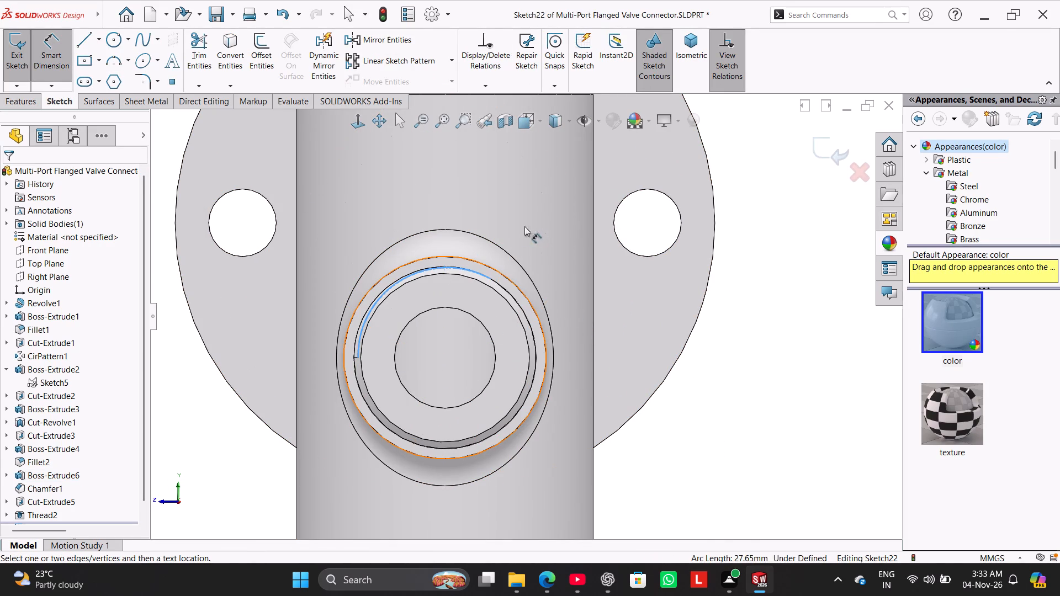
pyautogui.click(45, 63)
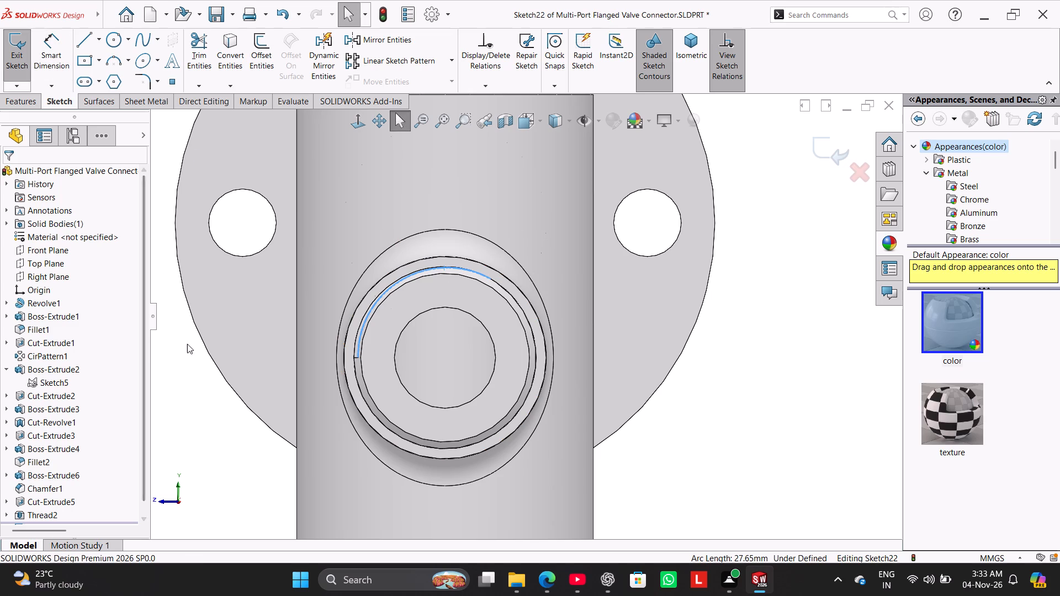
pyautogui.click(197, 408)
pyautogui.click(59, 41)
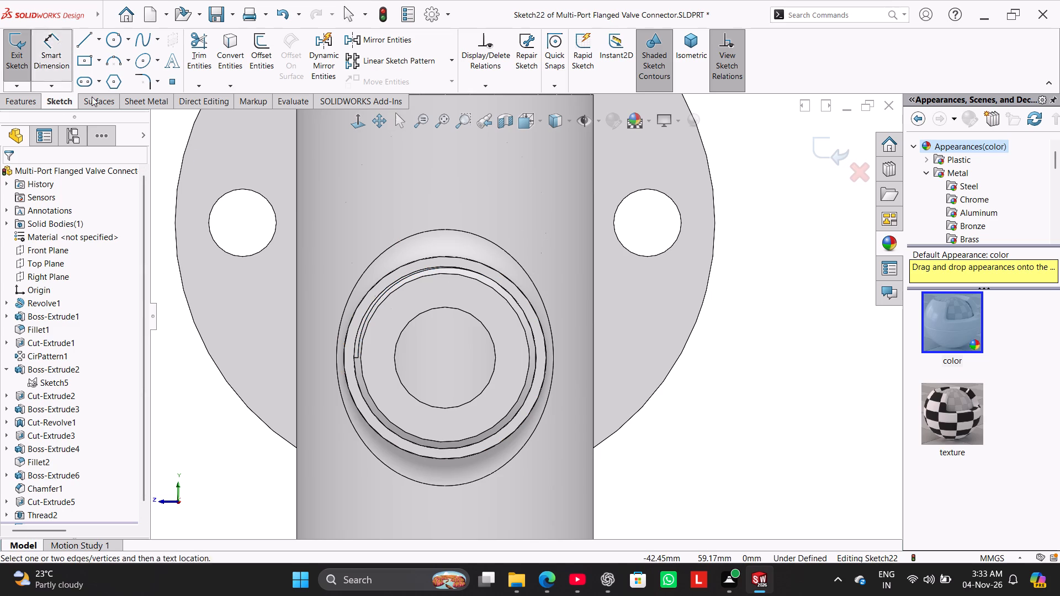
pyautogui.click(375, 416)
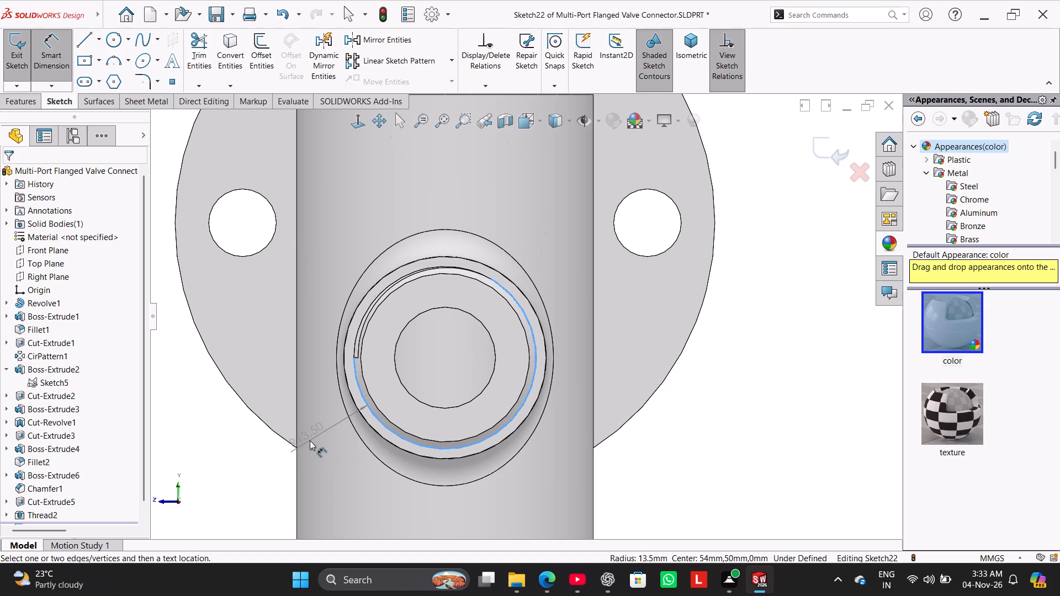
pyautogui.click(64, 59)
pyautogui.click(185, 433)
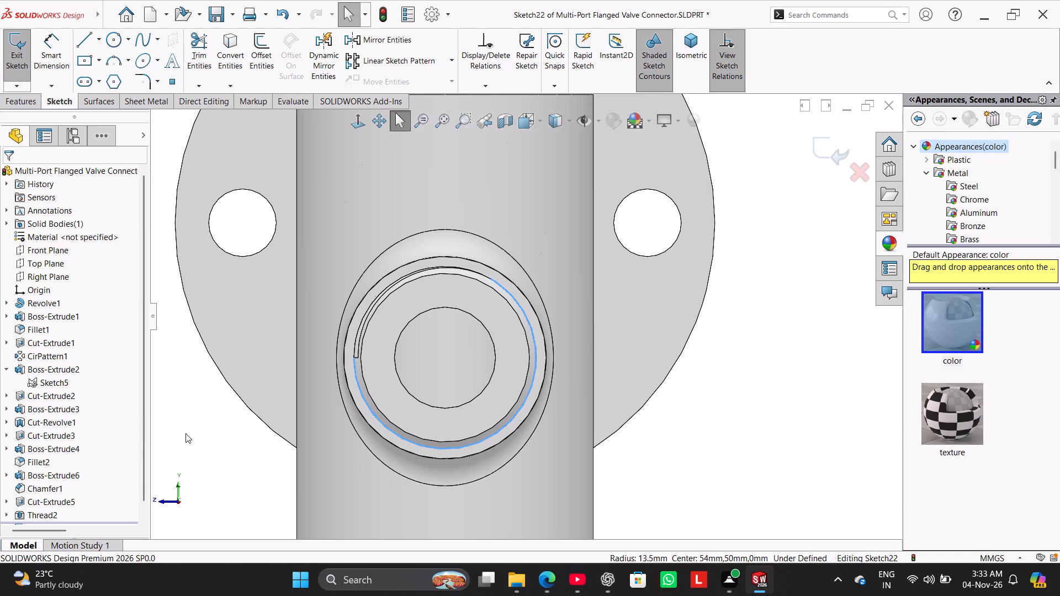
# Examine the side stub's thread grooves and thread start up close, leaving the empty sketch and including an isometric view.
pyautogui.moveTo(218, 423); pyautogui.dragTo(236, 442, button='middle')
pyautogui.scroll(-2, 524, 415)
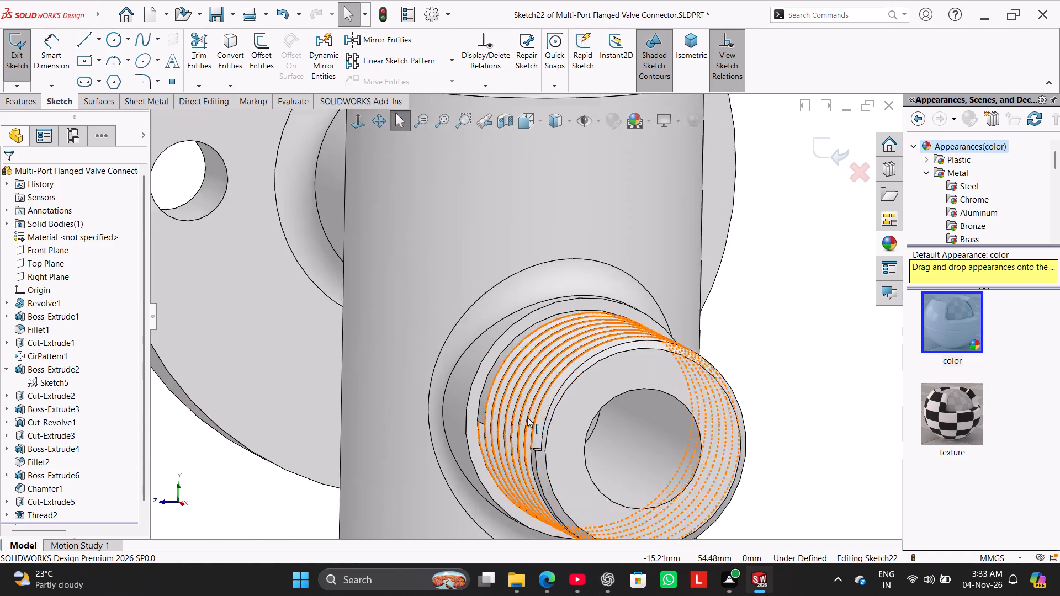
pyautogui.scroll(-2, 527, 417)
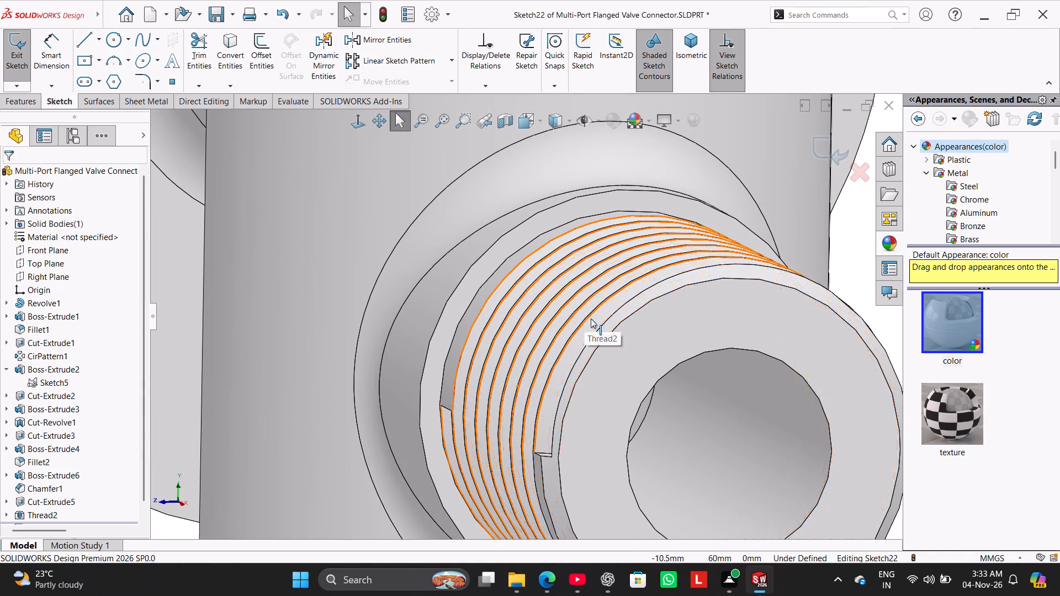
pyautogui.scroll(-5, 662, 307)
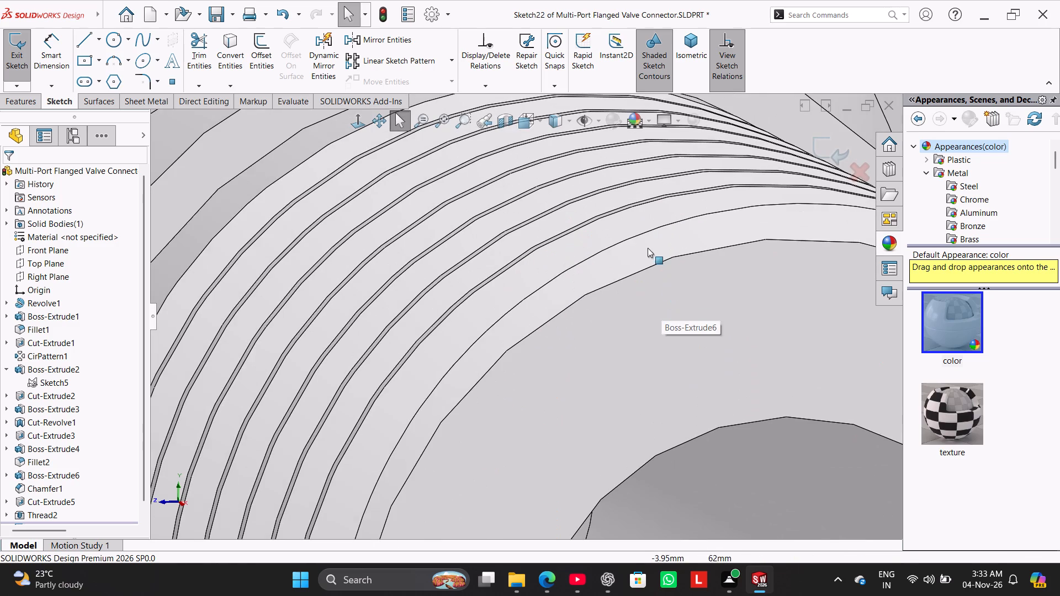
pyautogui.scroll(8, 663, 278)
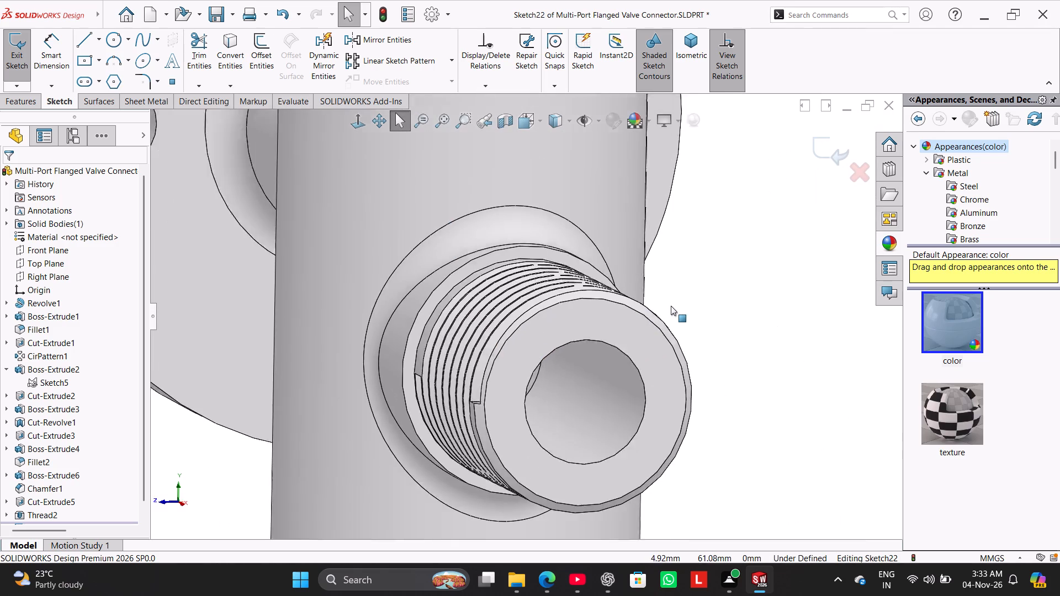
pyautogui.scroll(2, 671, 306)
pyautogui.moveTo(688, 270); pyautogui.dragTo(725, 235, button='right')
pyautogui.moveTo(676, 282); pyautogui.dragTo(702, 254, button='right')
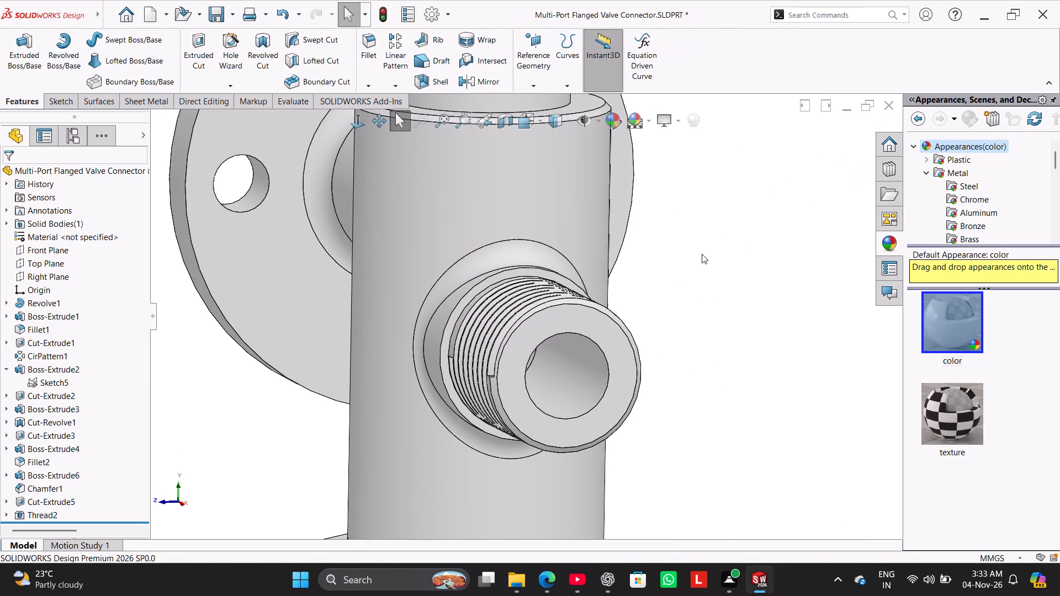
pyautogui.moveTo(702, 254); pyautogui.dragTo(744, 228, button='right')
pyautogui.click(658, 269)
pyautogui.scroll(-7, 559, 384)
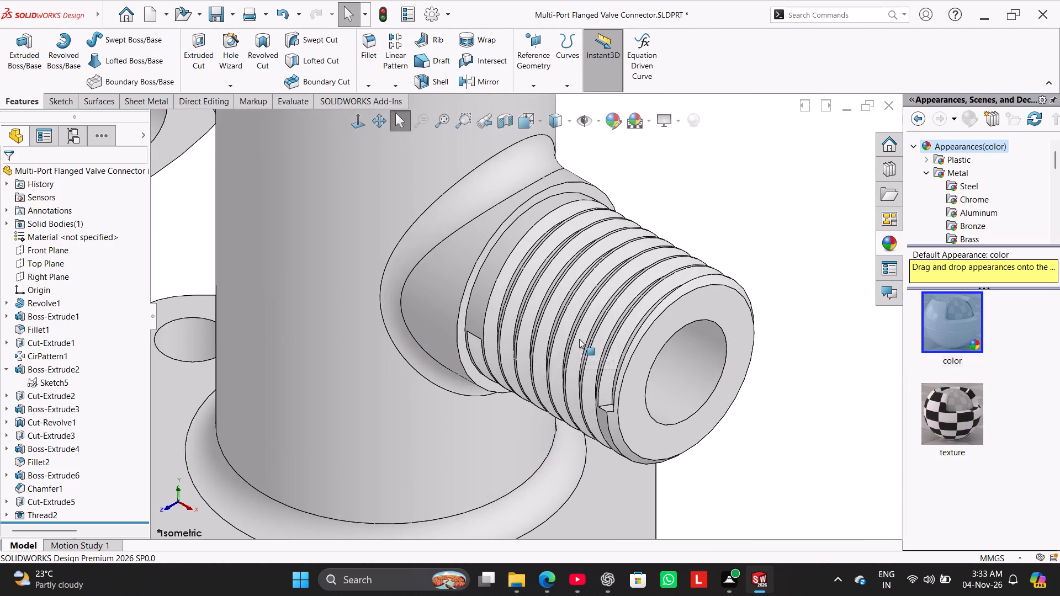
pyautogui.moveTo(582, 338); pyautogui.dragTo(603, 332, button='middle')
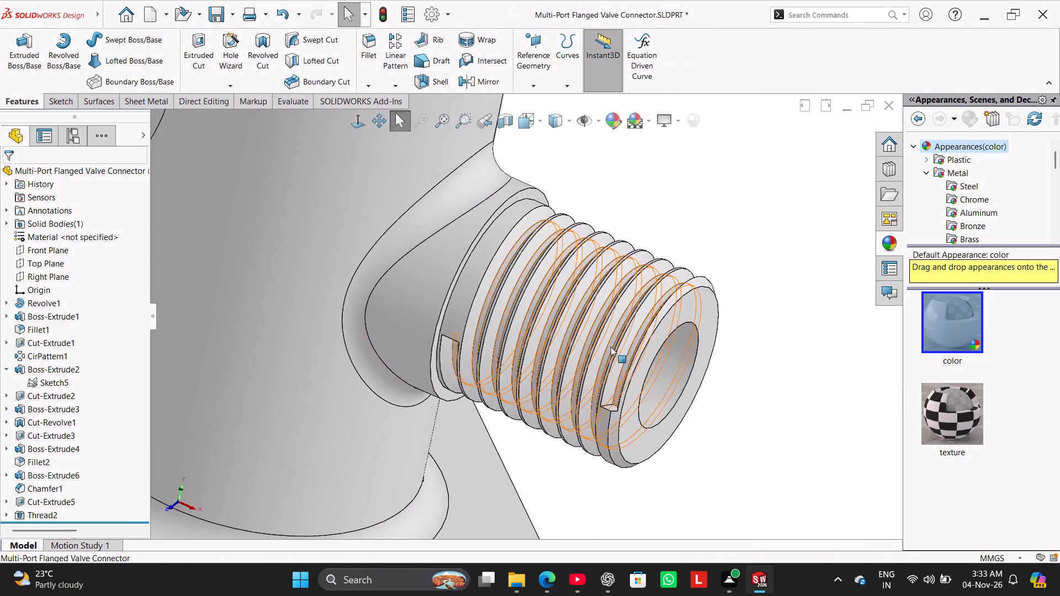
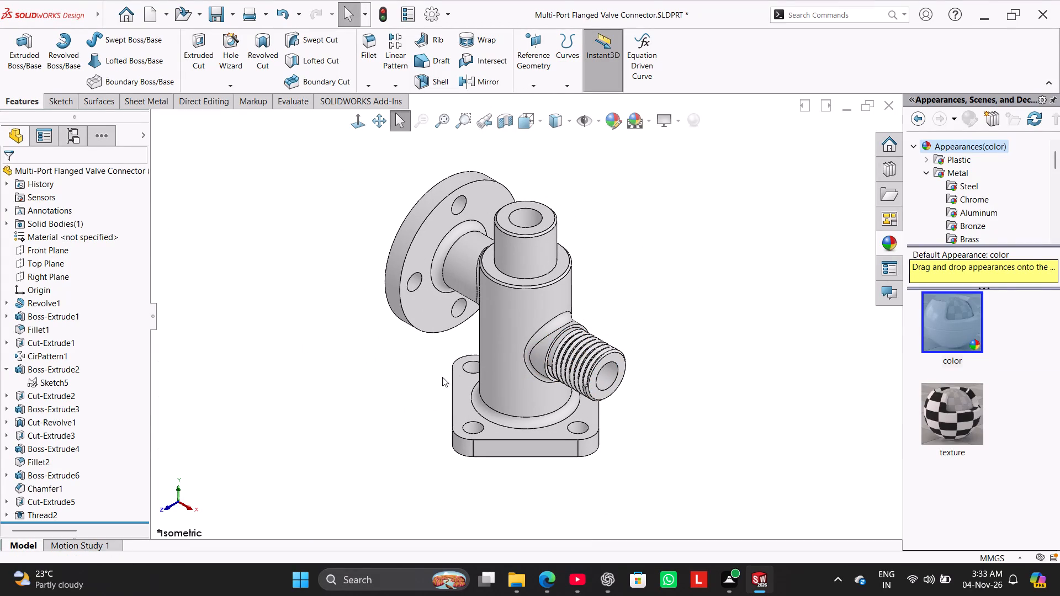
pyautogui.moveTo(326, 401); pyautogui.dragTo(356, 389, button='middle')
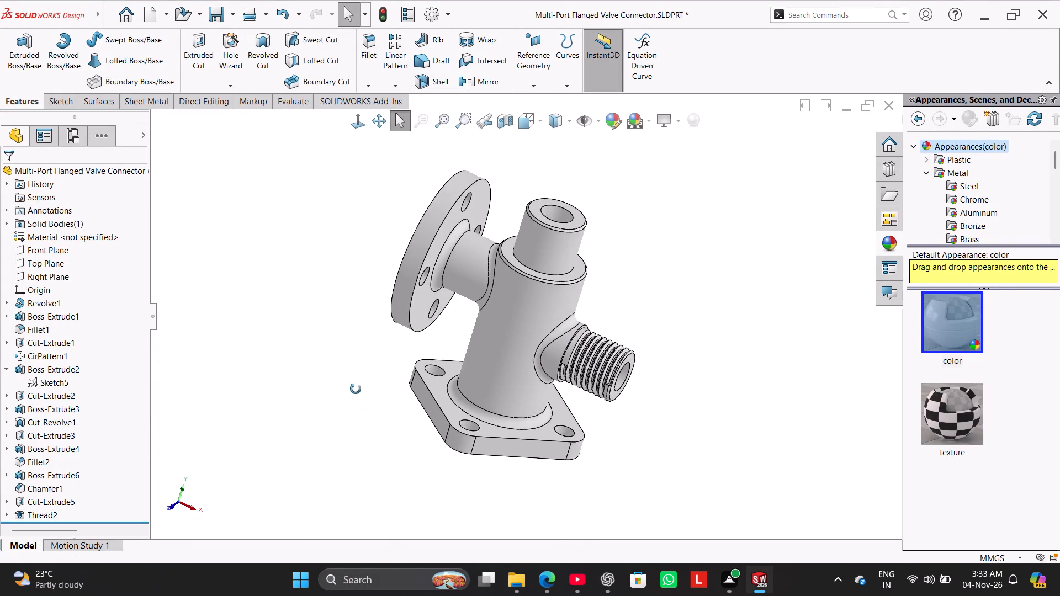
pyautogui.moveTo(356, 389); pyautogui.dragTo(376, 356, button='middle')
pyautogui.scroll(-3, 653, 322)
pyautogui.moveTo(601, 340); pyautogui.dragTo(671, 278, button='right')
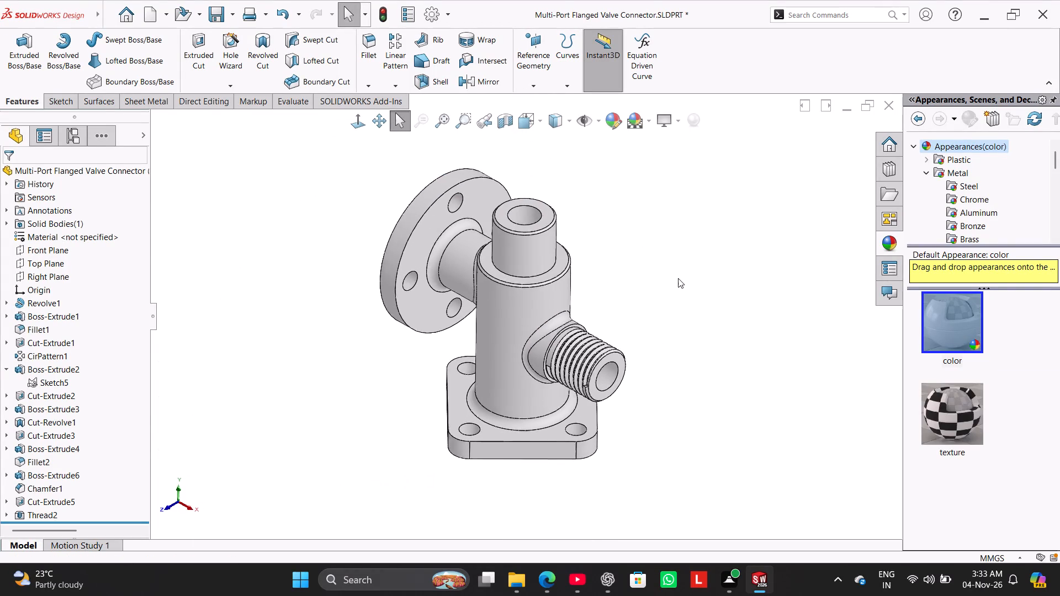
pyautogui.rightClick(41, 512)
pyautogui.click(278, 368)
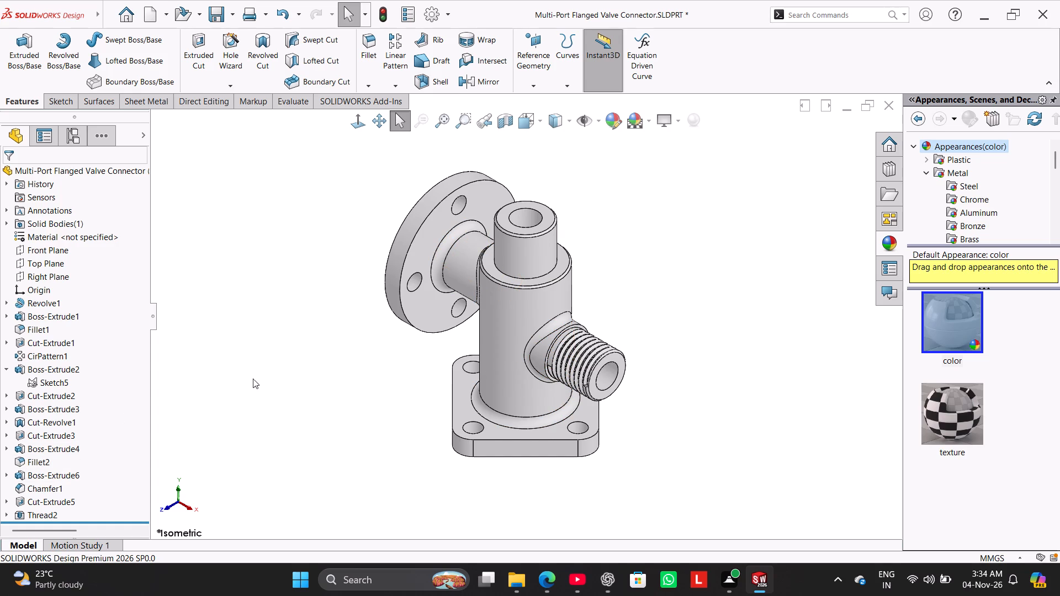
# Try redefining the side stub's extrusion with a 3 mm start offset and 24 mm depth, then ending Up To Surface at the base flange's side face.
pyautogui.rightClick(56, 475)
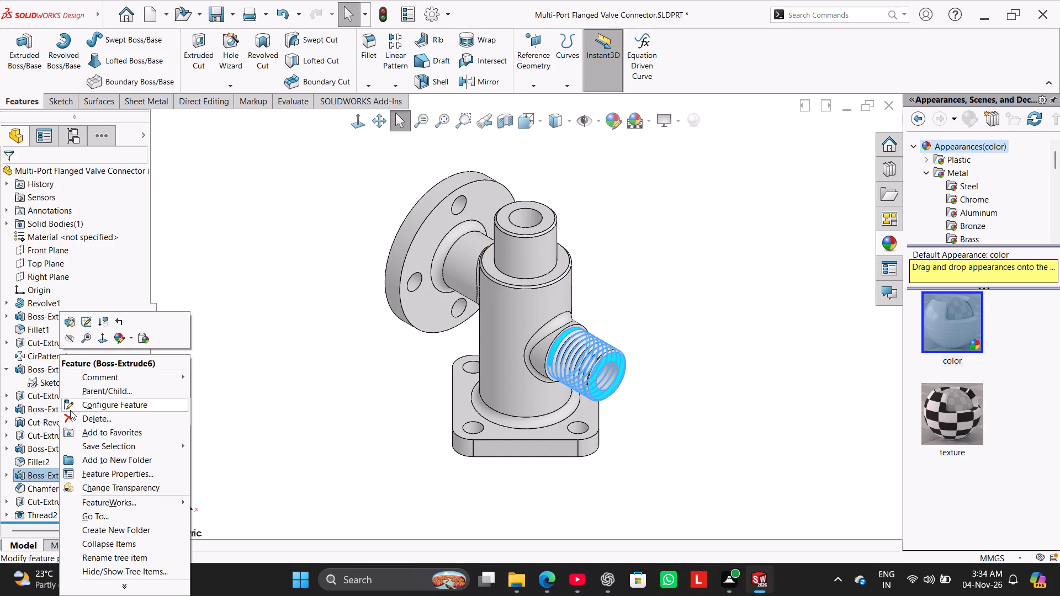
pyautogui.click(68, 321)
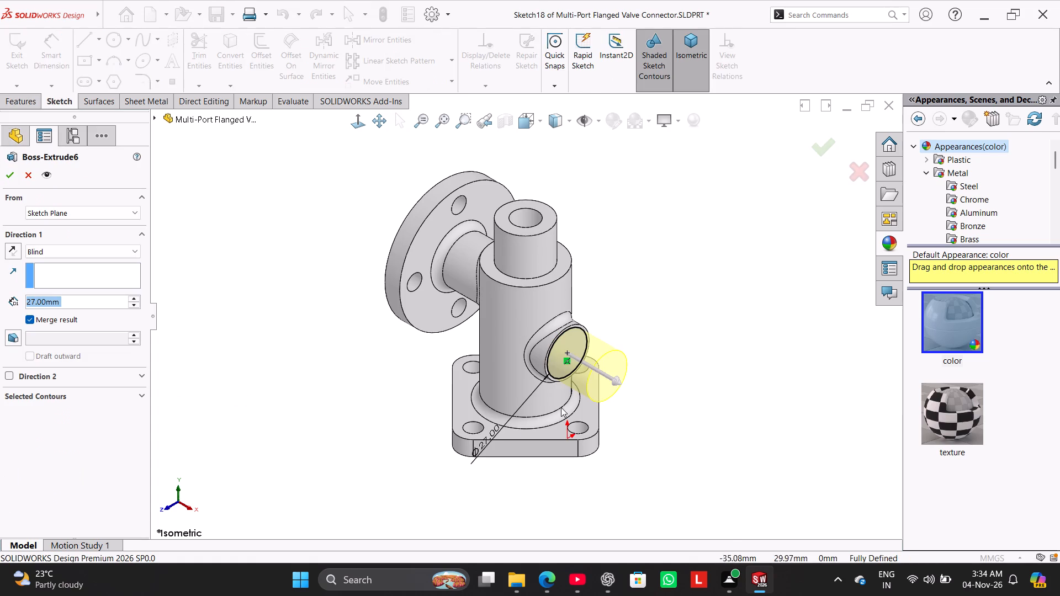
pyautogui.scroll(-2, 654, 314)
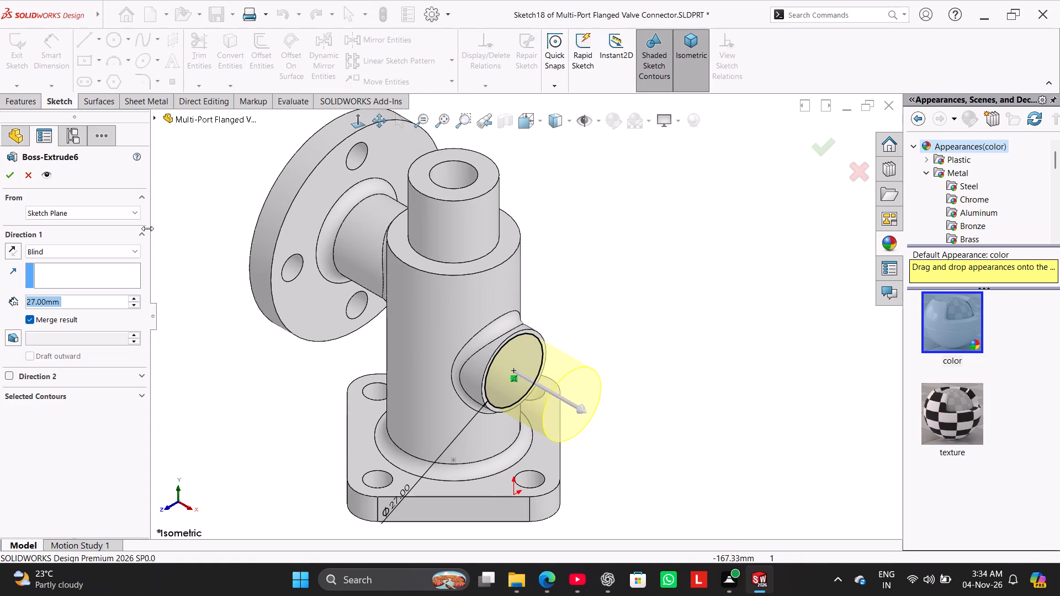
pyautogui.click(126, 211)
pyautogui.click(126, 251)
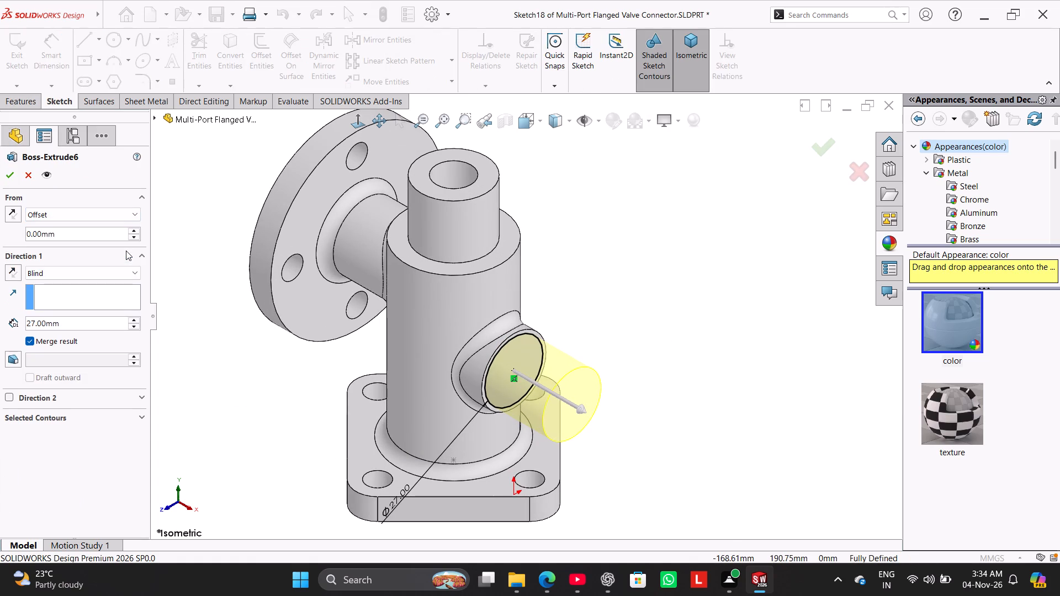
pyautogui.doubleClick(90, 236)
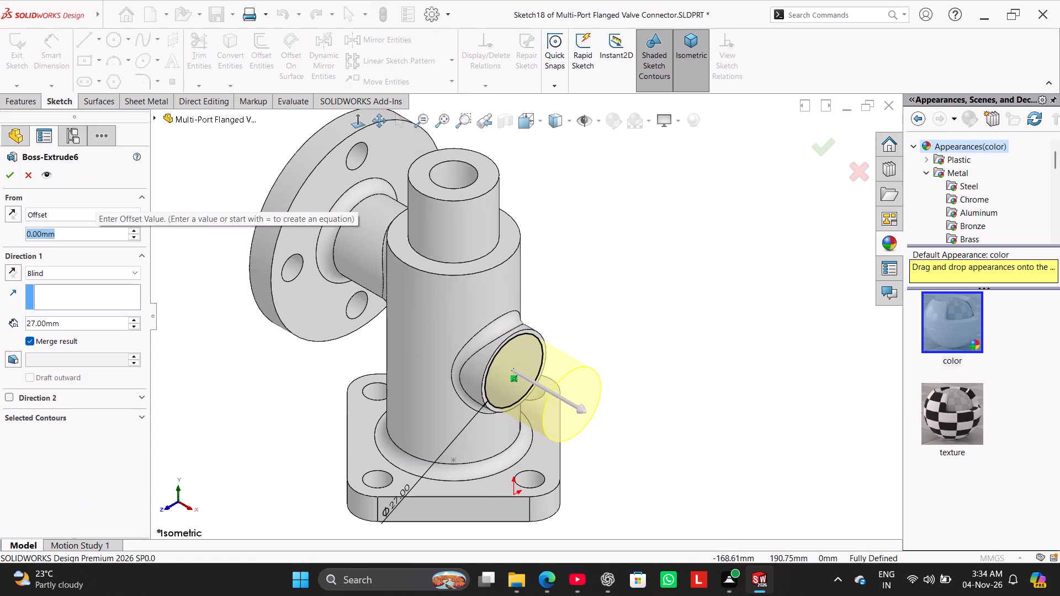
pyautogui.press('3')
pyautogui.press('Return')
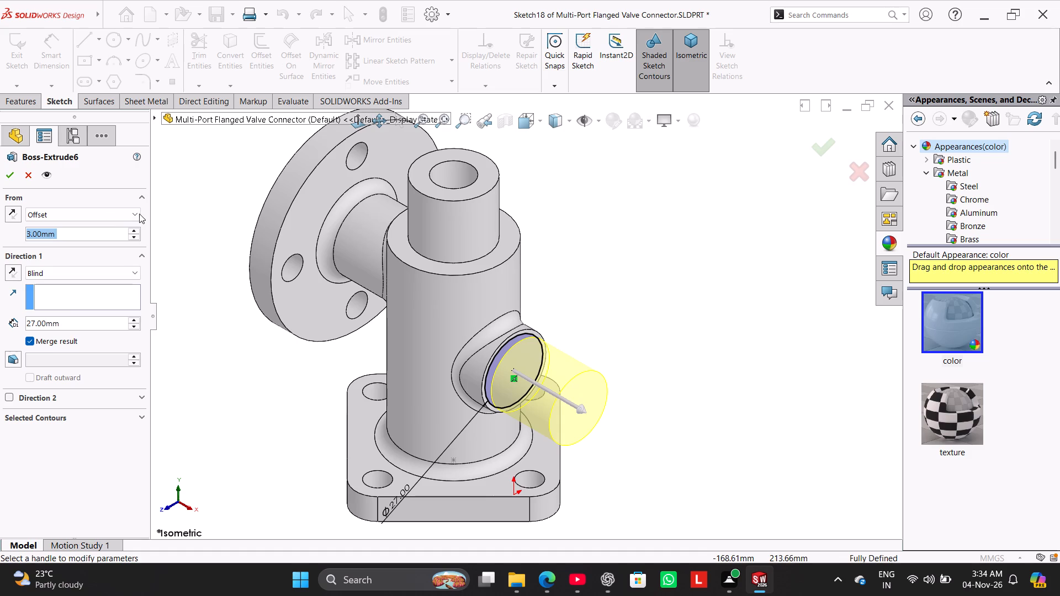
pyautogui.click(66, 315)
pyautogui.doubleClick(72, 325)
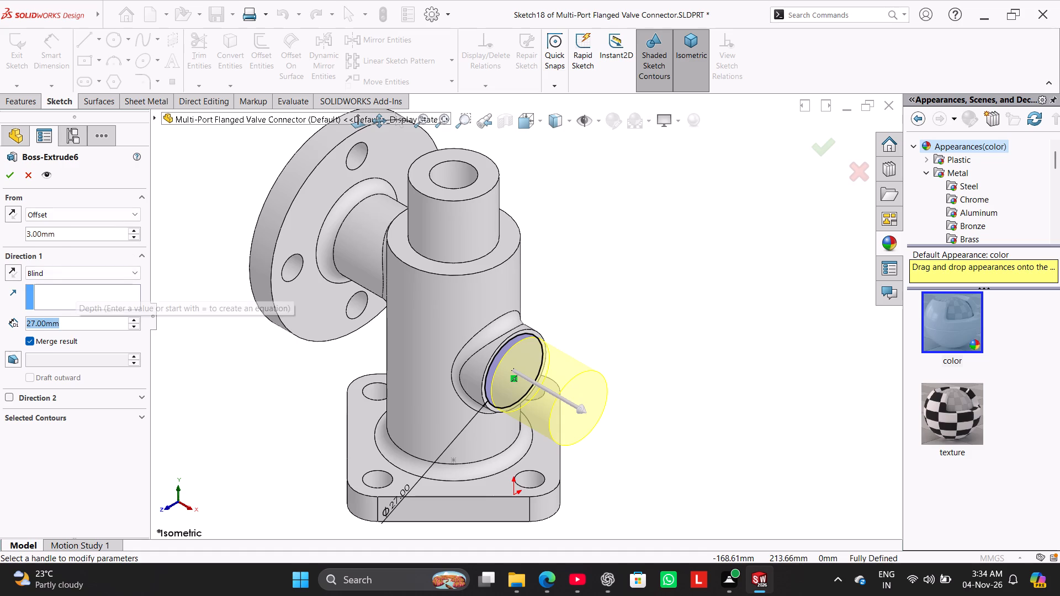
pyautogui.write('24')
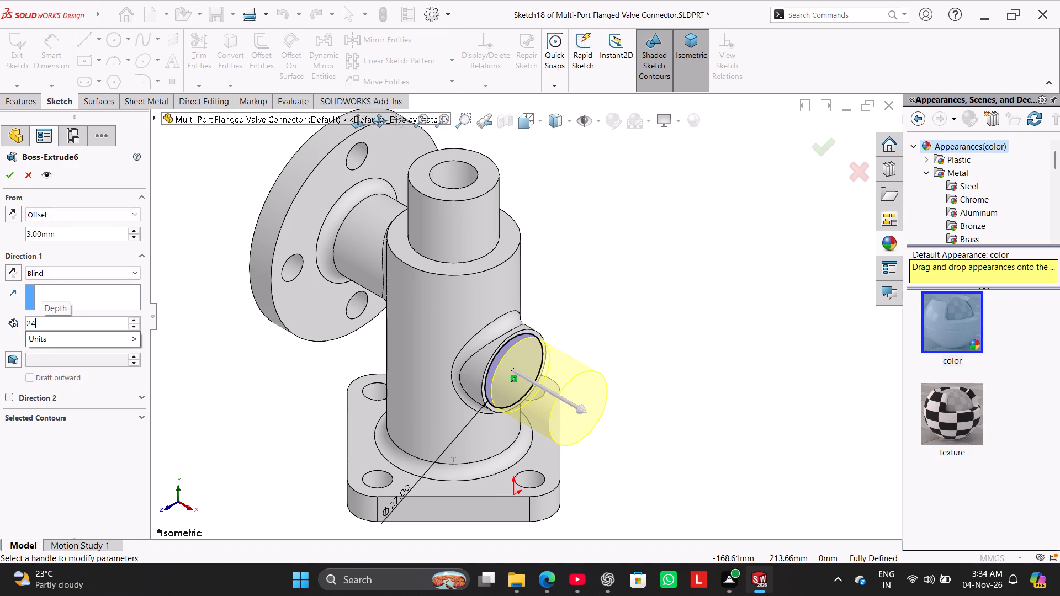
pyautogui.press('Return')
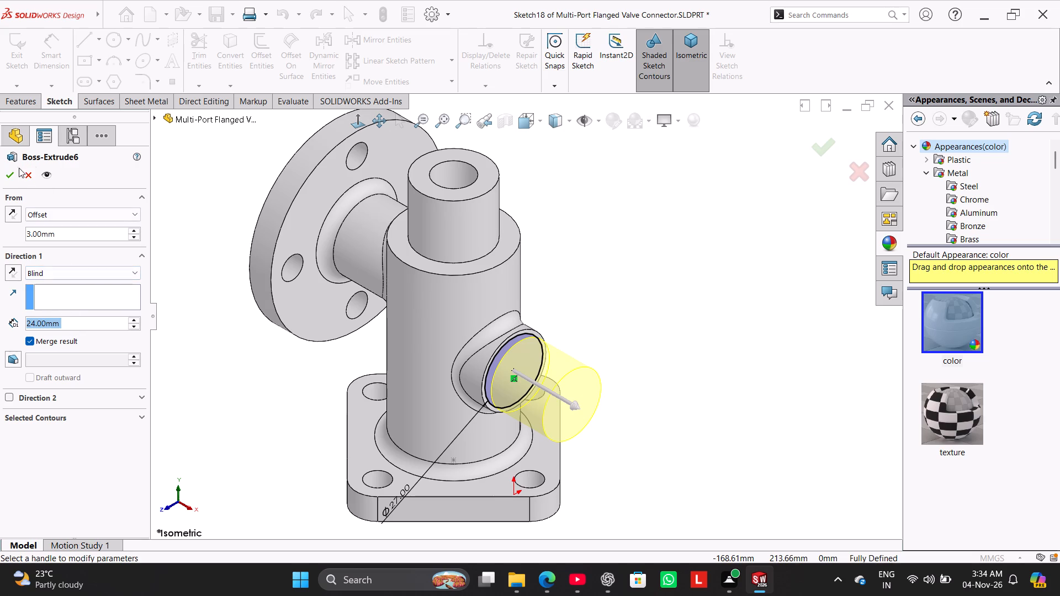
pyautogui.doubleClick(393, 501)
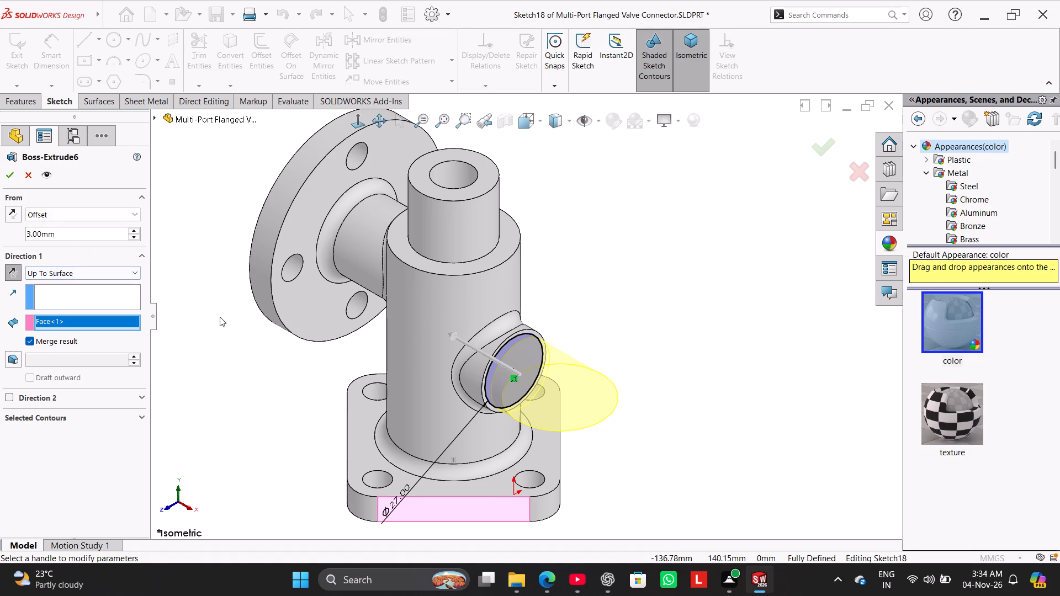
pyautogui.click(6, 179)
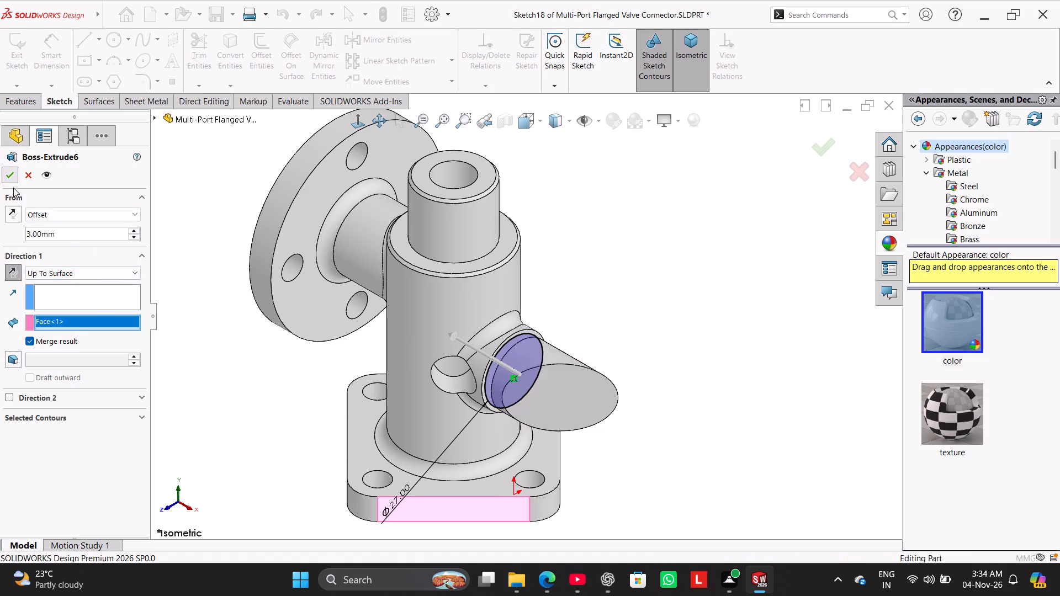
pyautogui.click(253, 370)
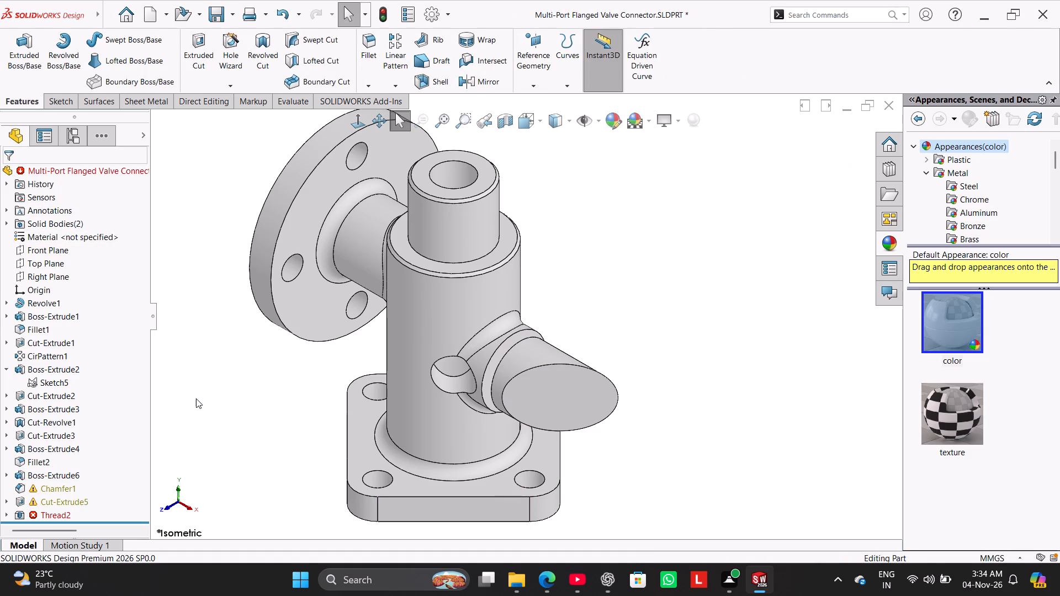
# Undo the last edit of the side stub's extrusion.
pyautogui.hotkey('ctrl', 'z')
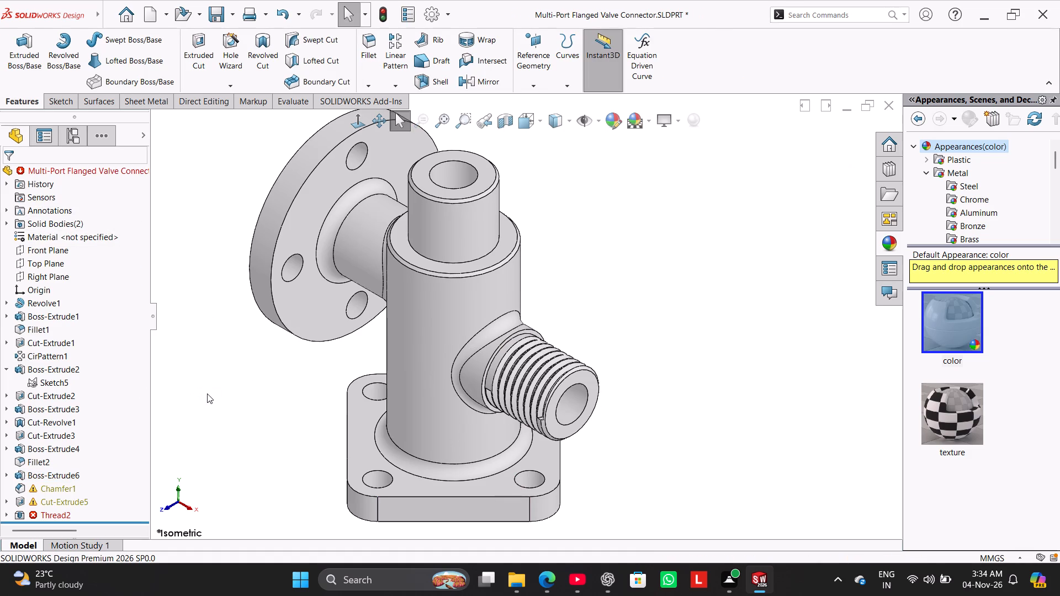
# Delete the Thread2 feature from the side stub together with its dependent thread profile sketch.
pyautogui.rightClick(58, 513)
pyautogui.click(110, 419)
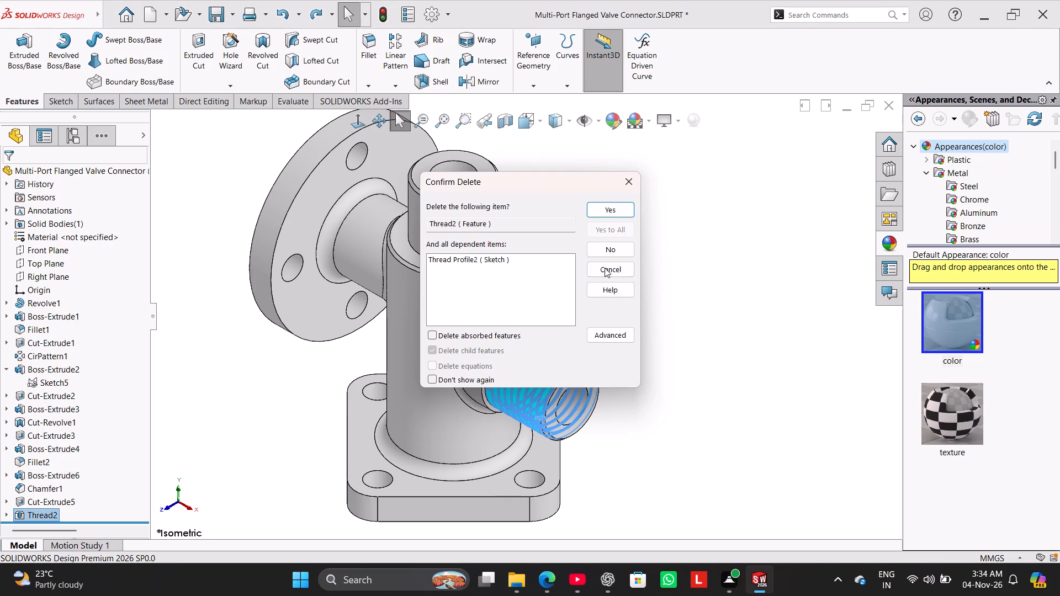
pyautogui.click(626, 204)
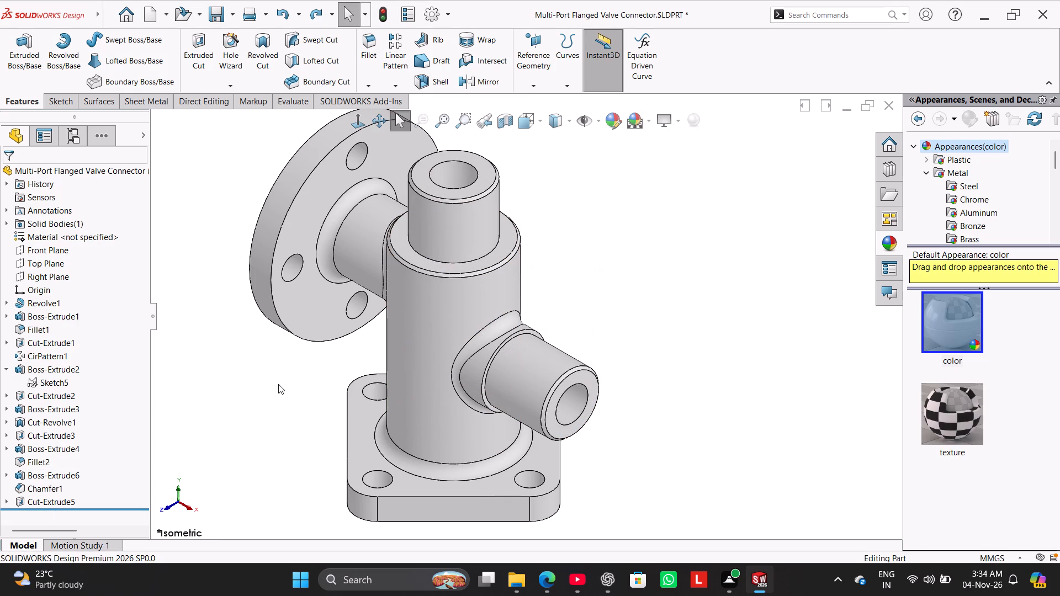
pyautogui.click(278, 384)
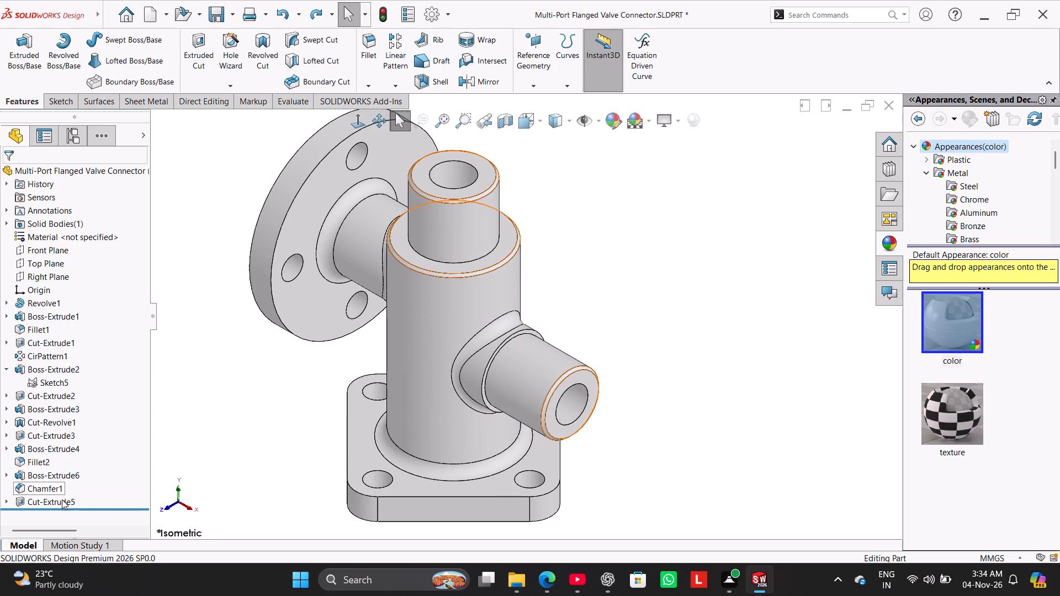
pyautogui.click(199, 415)
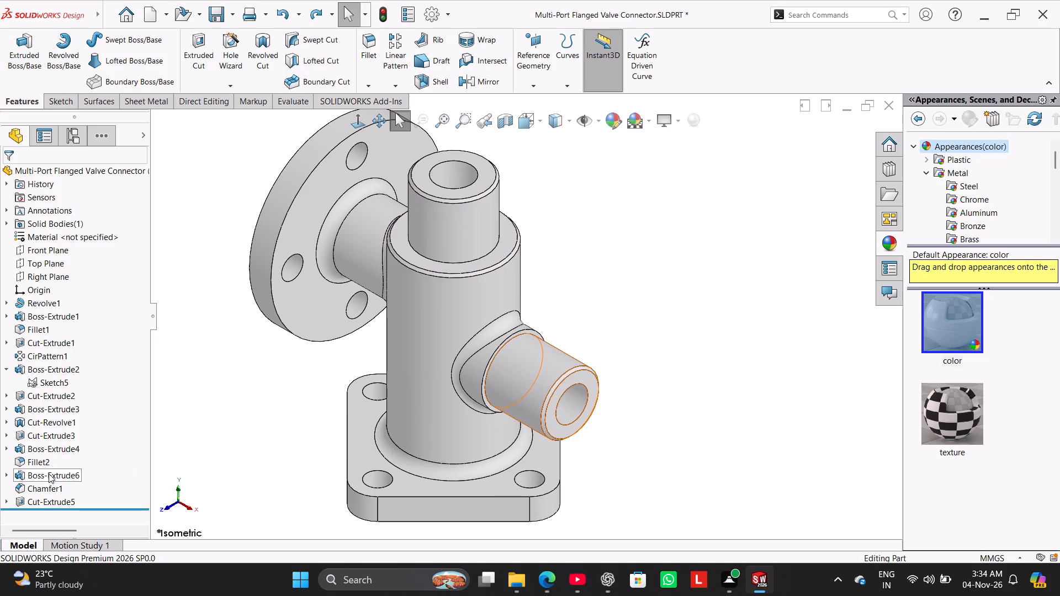
# Edit the side stub's extrusion sketch, set its circle diameter to 30 mm, and exit the sketch.
pyautogui.rightClick(50, 476)
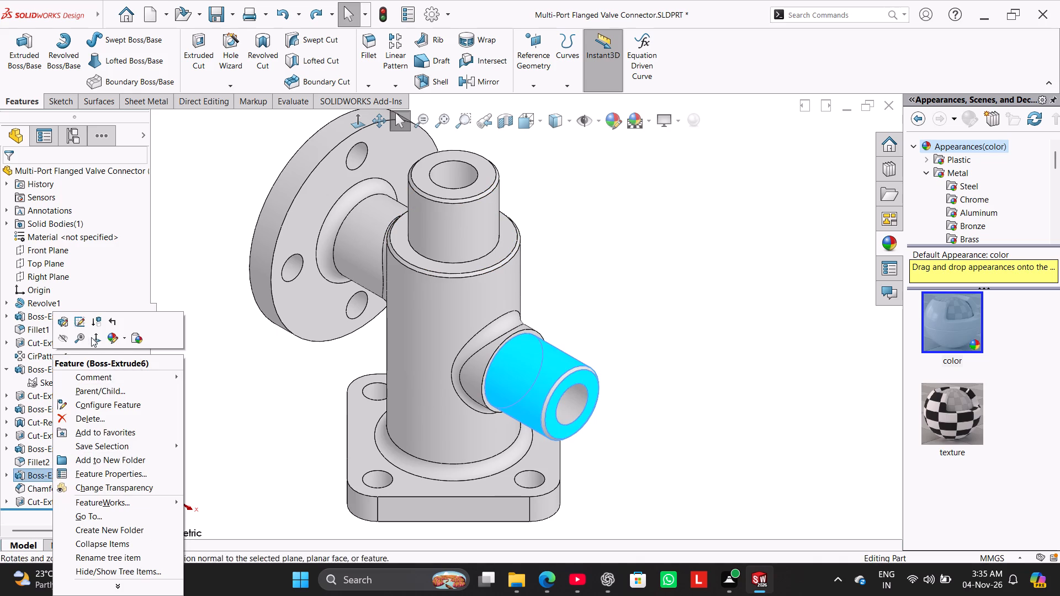
pyautogui.click(81, 321)
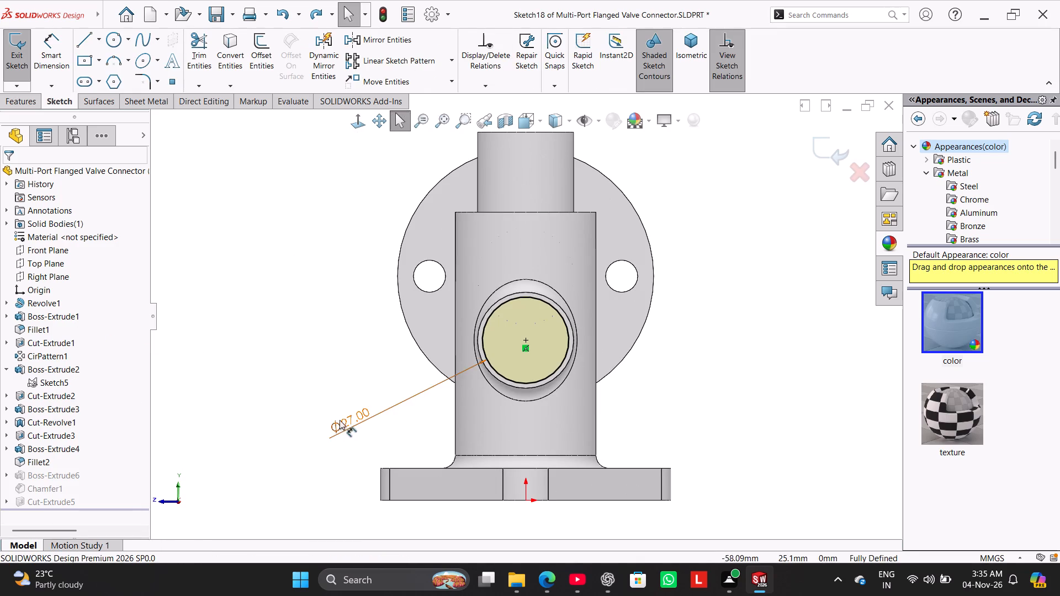
pyautogui.doubleClick(340, 420)
pyautogui.write('30')
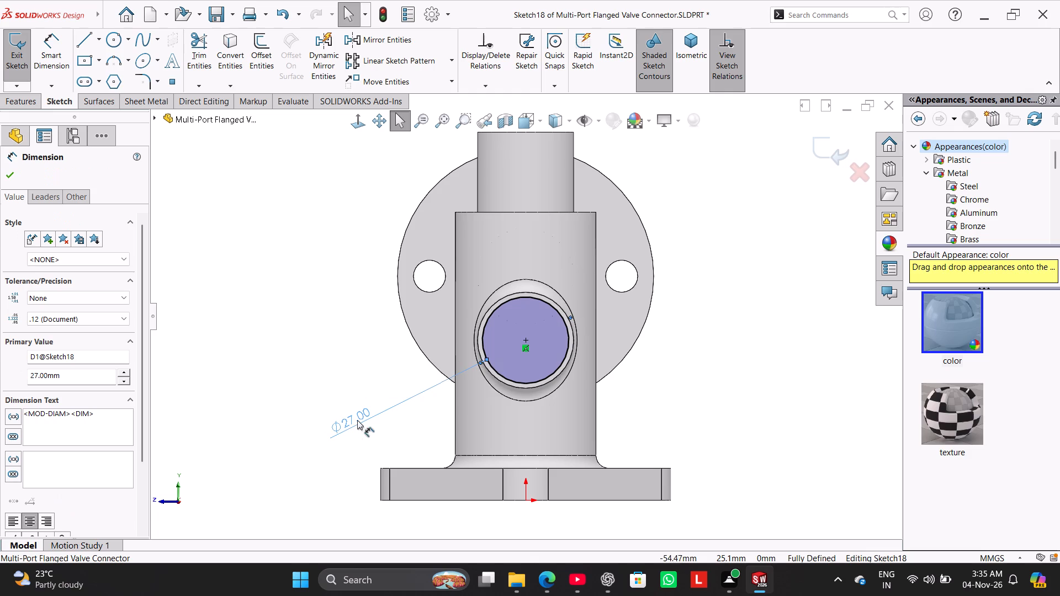
pyautogui.doubleClick(357, 420)
pyautogui.write('30')
pyautogui.press('Return')
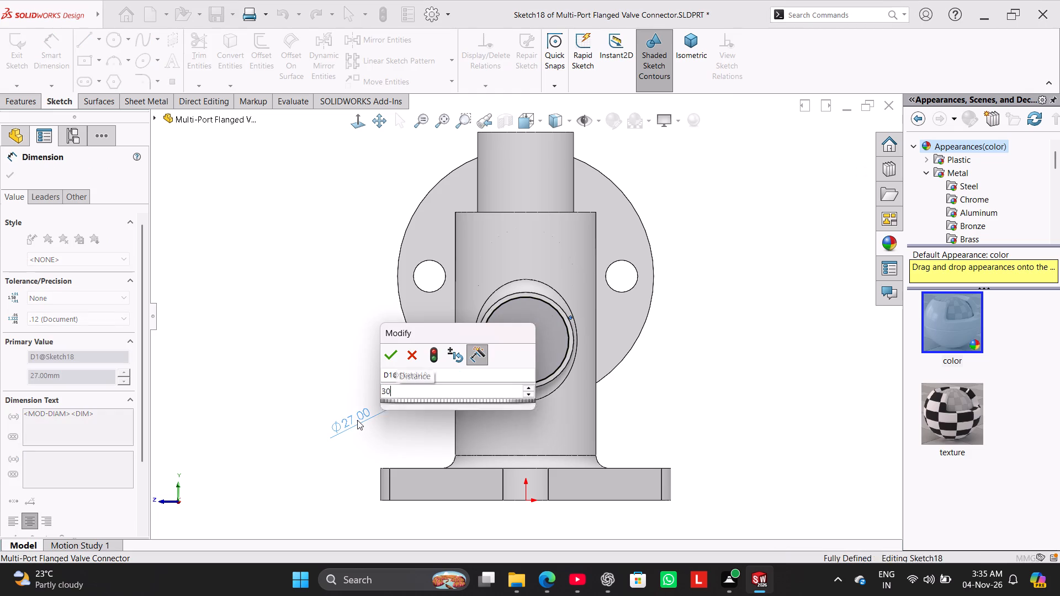
pyautogui.moveTo(294, 326); pyautogui.dragTo(352, 409, button='middle')
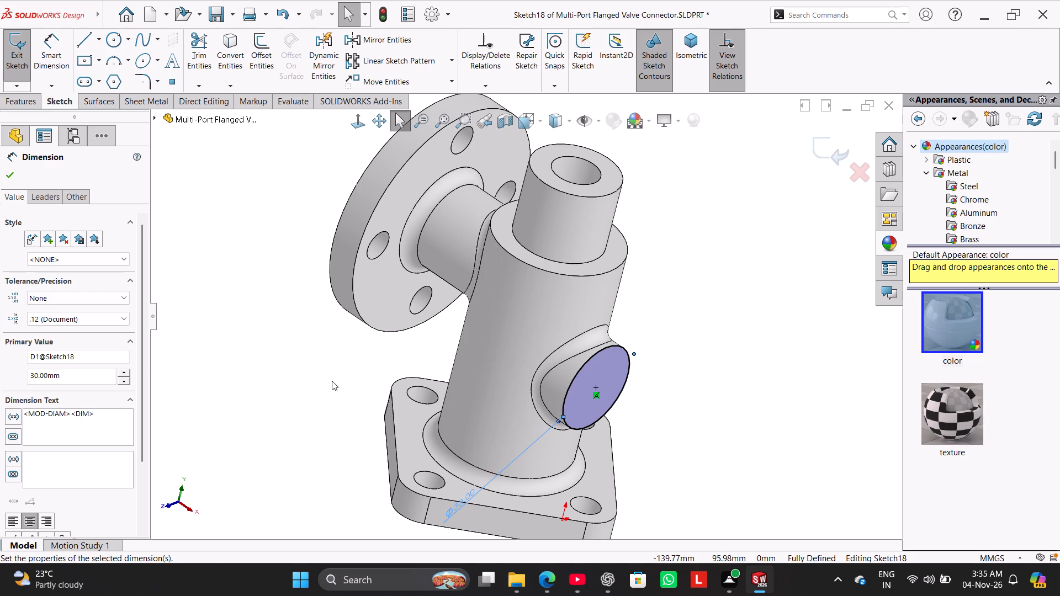
pyautogui.click(13, 175)
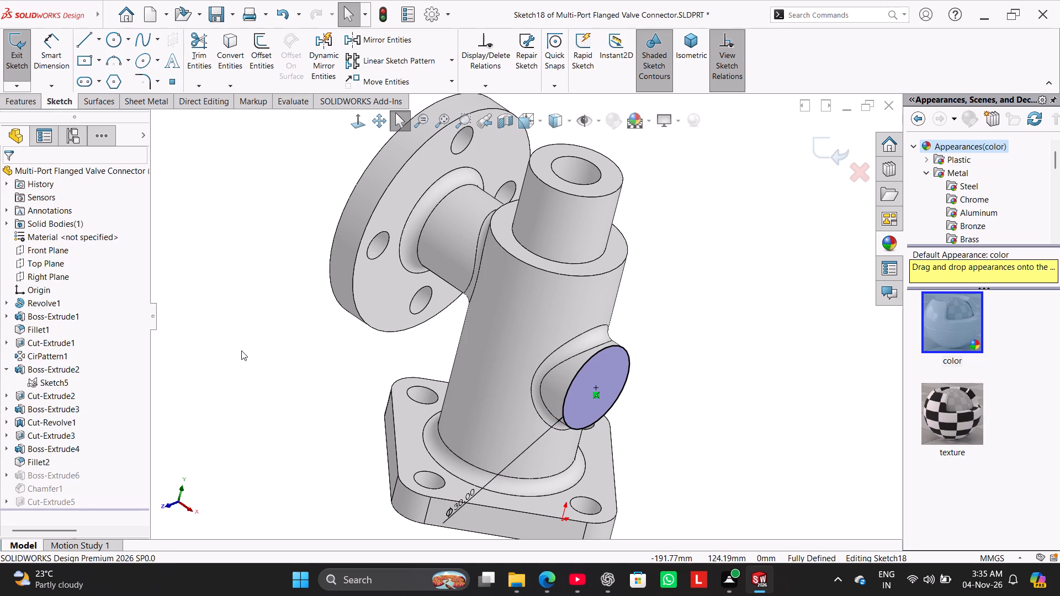
pyautogui.moveTo(255, 345); pyautogui.dragTo(268, 362, button='middle')
pyautogui.click(22, 62)
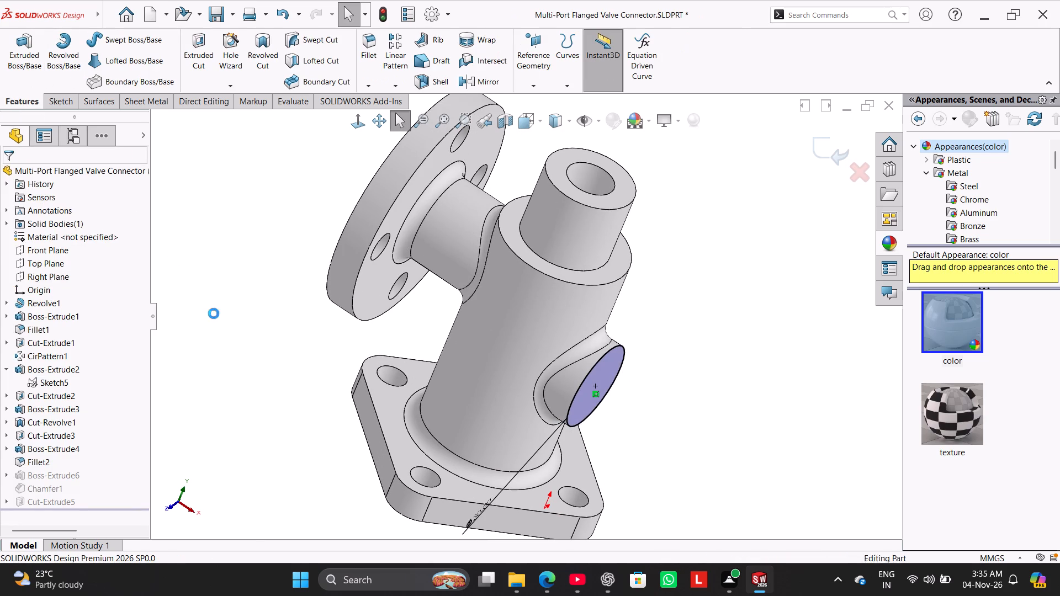
pyautogui.moveTo(240, 356); pyautogui.dragTo(236, 348, button='middle')
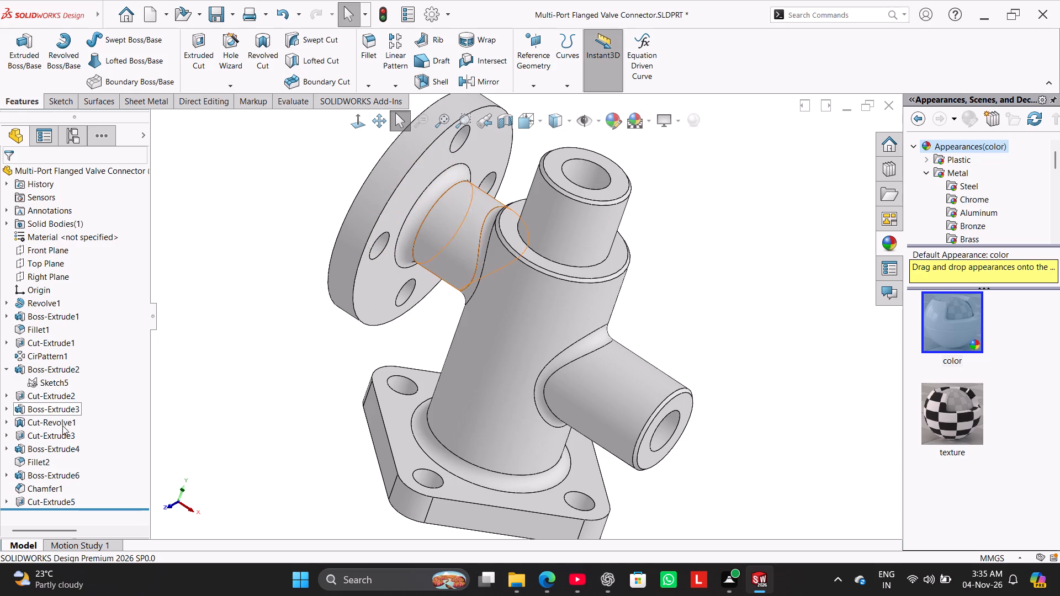
# Redefine the side stub's extrusion with a 3 mm start offset and a 24 mm blind depth.
pyautogui.rightClick(54, 472)
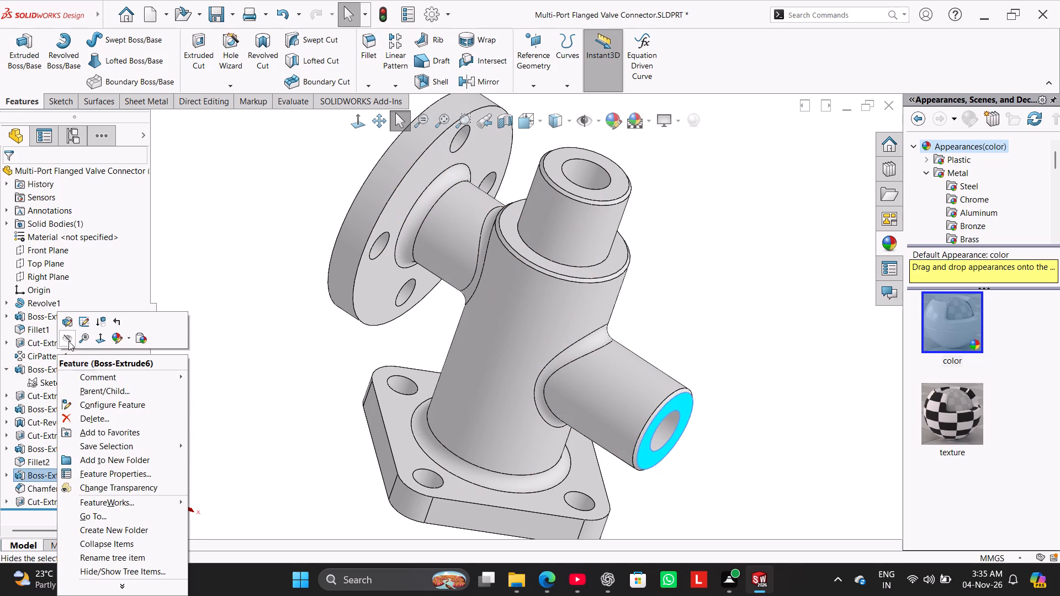
pyautogui.click(65, 328)
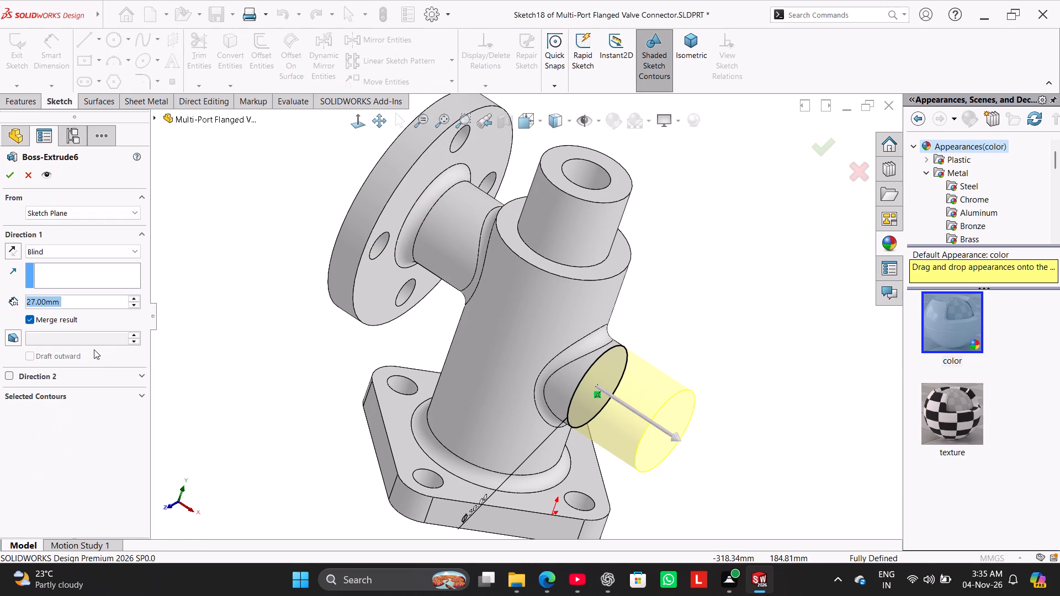
pyautogui.click(84, 210)
pyautogui.click(93, 251)
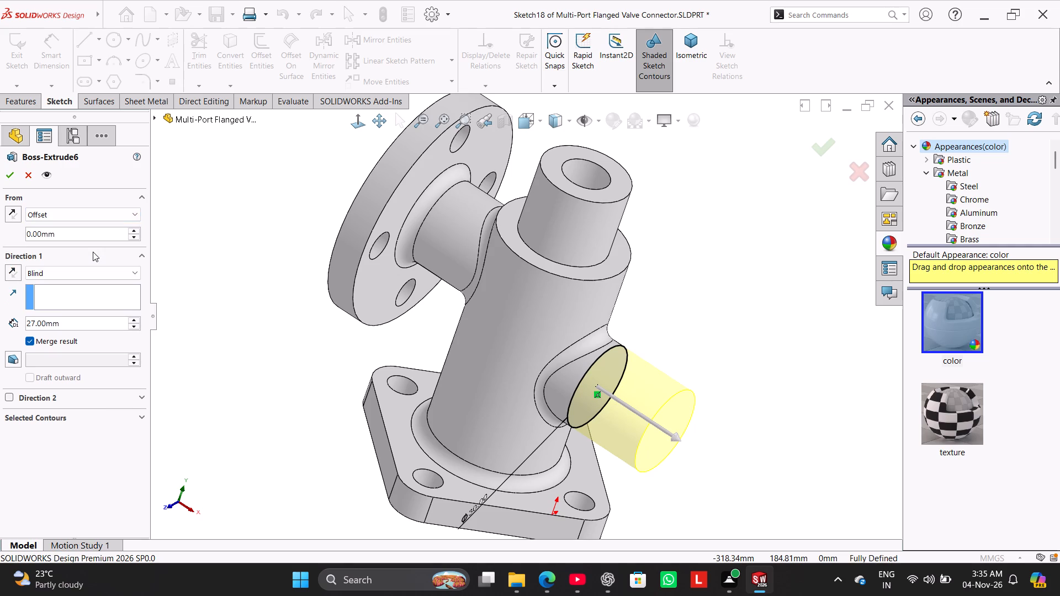
pyautogui.doubleClick(99, 233)
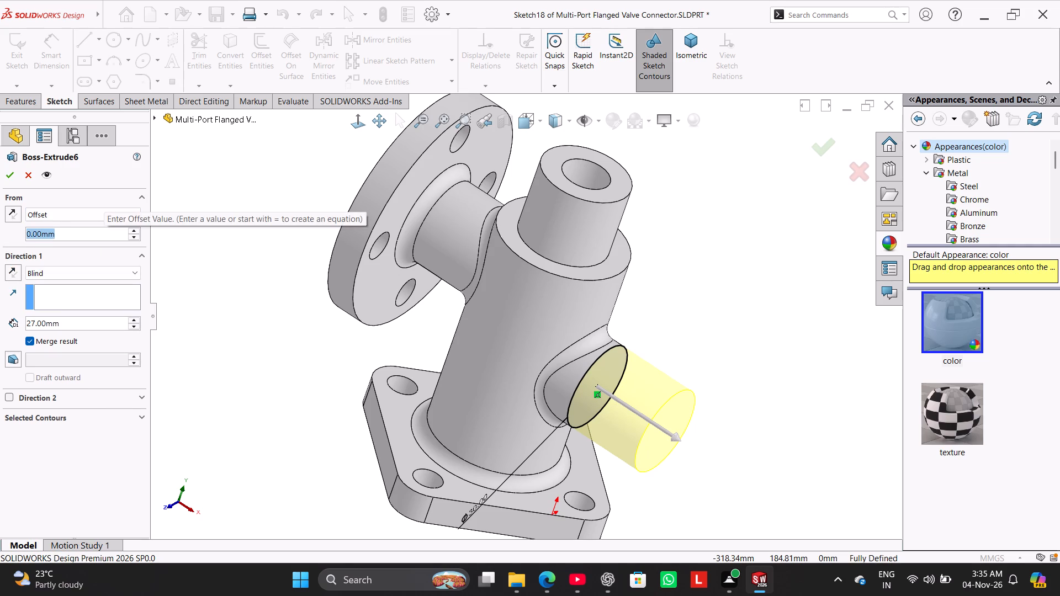
pyautogui.press('3')
pyautogui.press('Return')
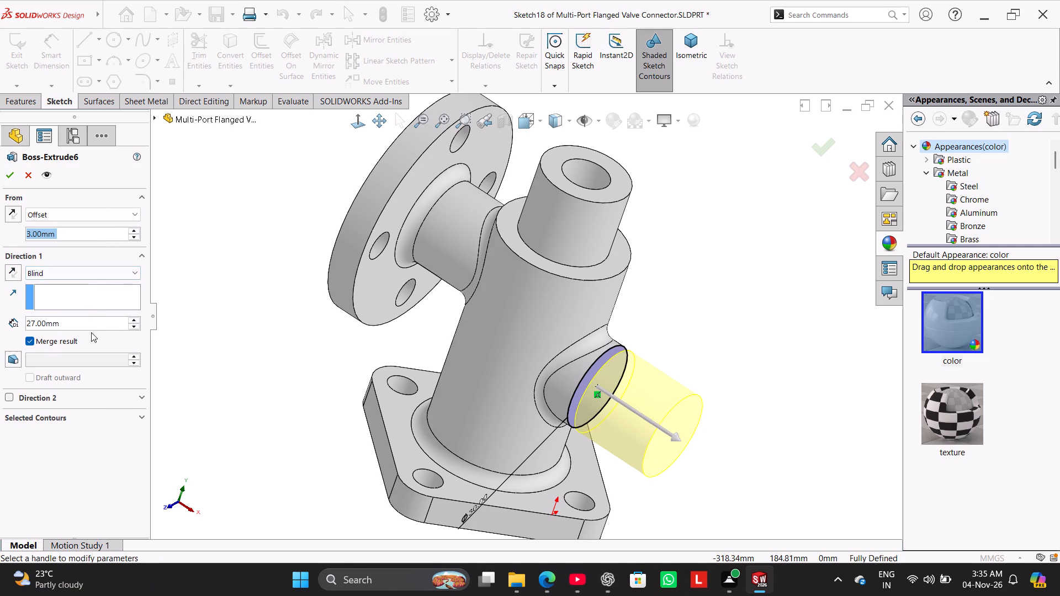
pyautogui.doubleClick(91, 327)
pyautogui.write('24')
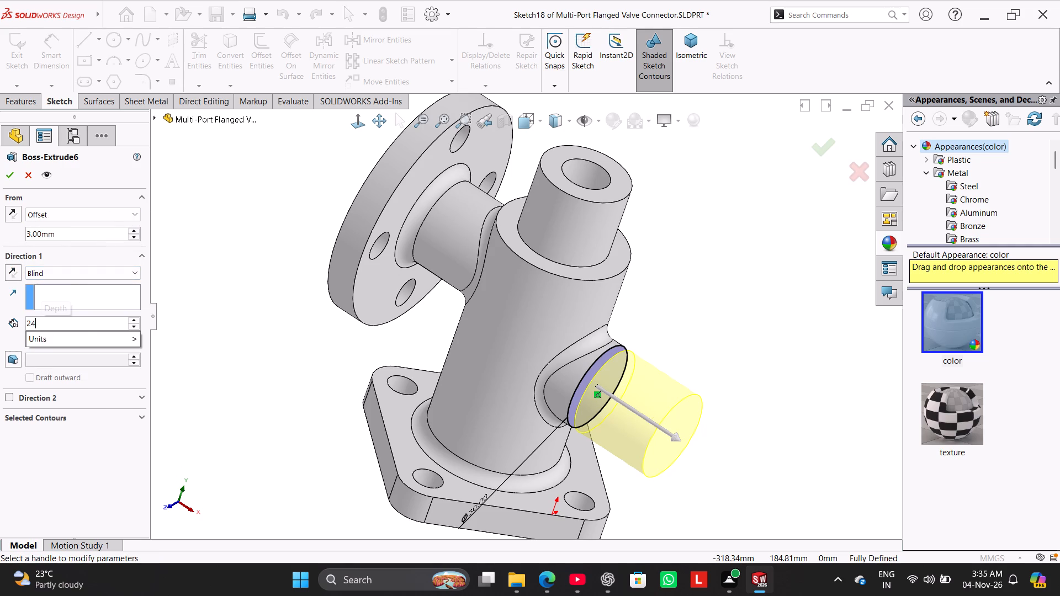
pyautogui.press('Return')
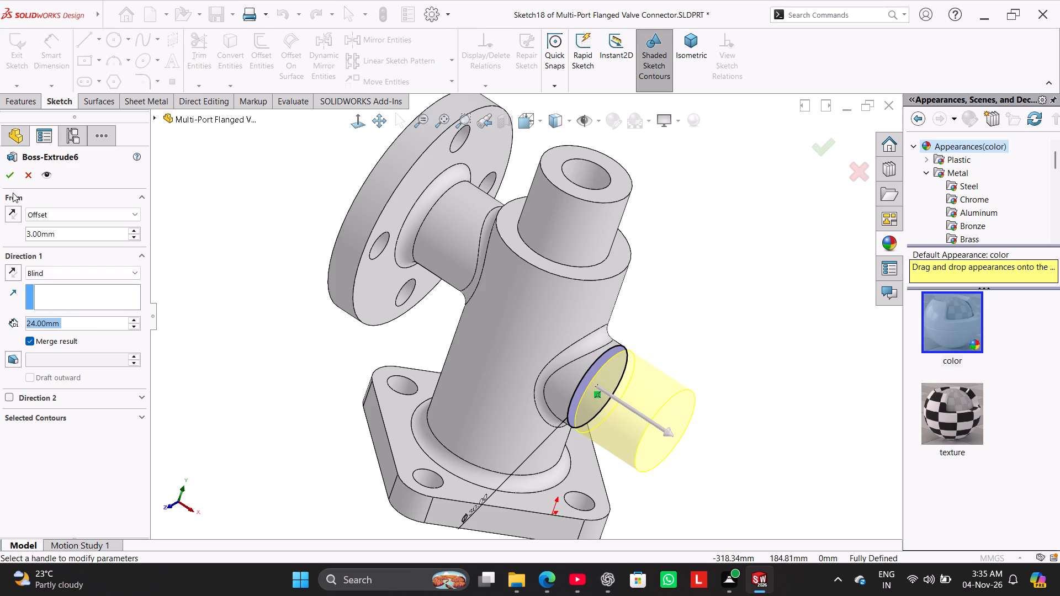
pyautogui.click(12, 178)
pyautogui.click(210, 329)
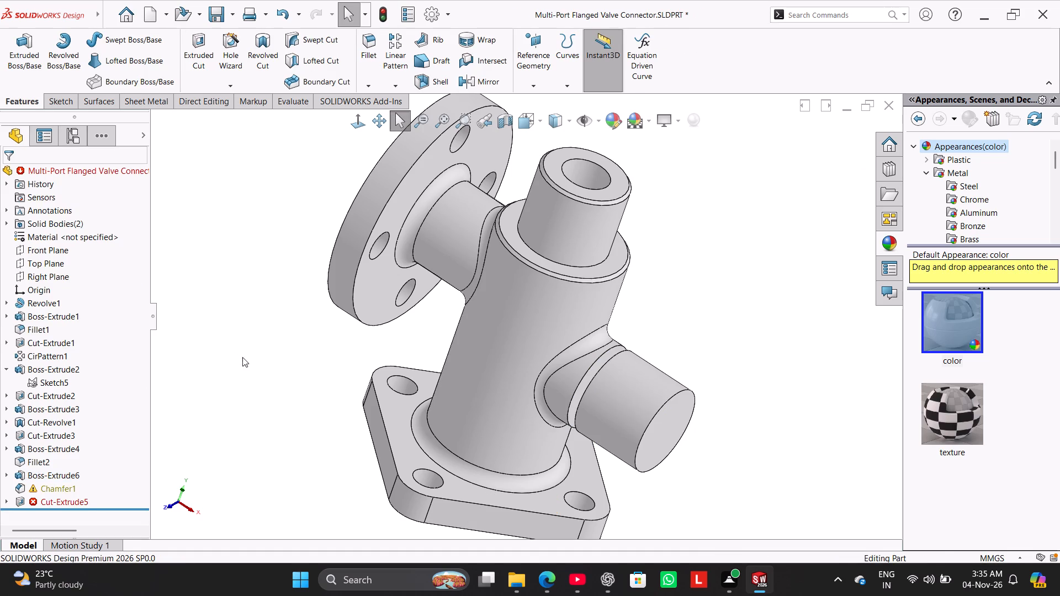
# Sketch a 27 mm diameter circle on the side branch's end face facing the gap, centred on the branch axis.
pyautogui.moveTo(252, 368); pyautogui.dragTo(251, 387, button='middle')
pyautogui.scroll(-4, 587, 418)
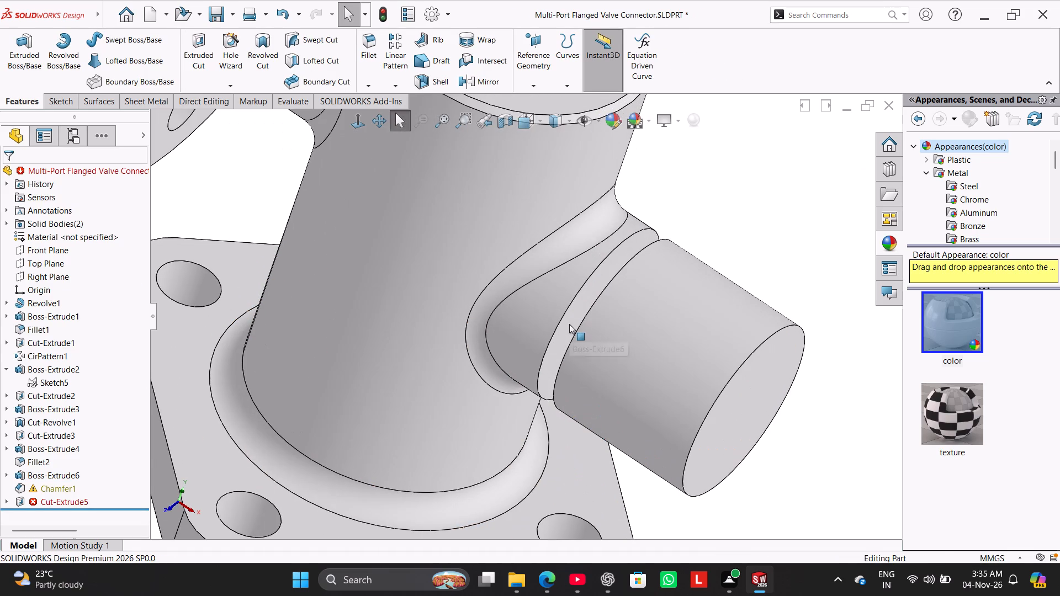
pyautogui.click(582, 293)
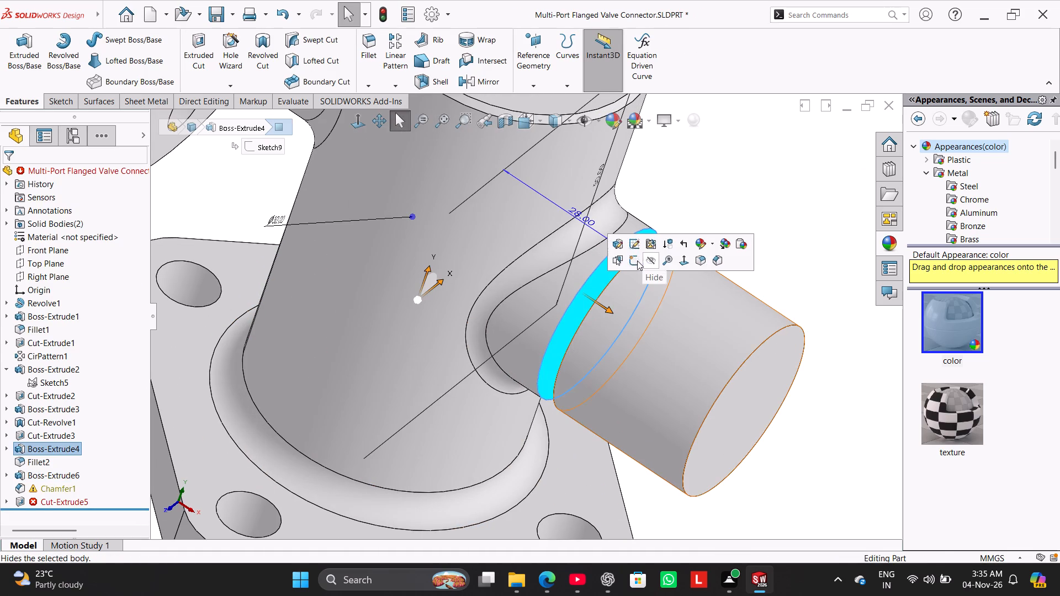
pyautogui.click(637, 259)
pyautogui.click(690, 273)
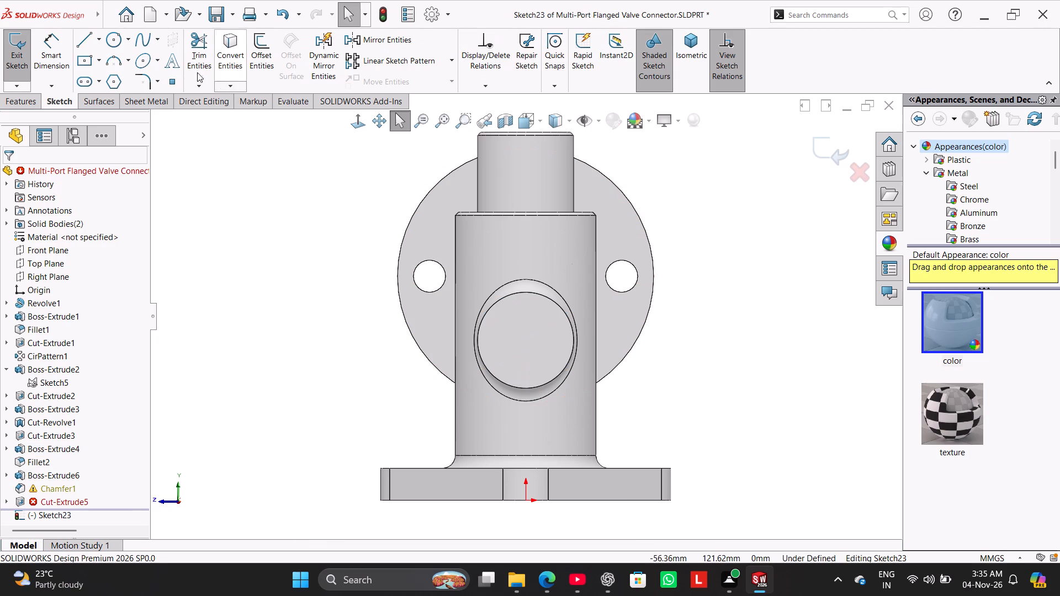
pyautogui.click(117, 39)
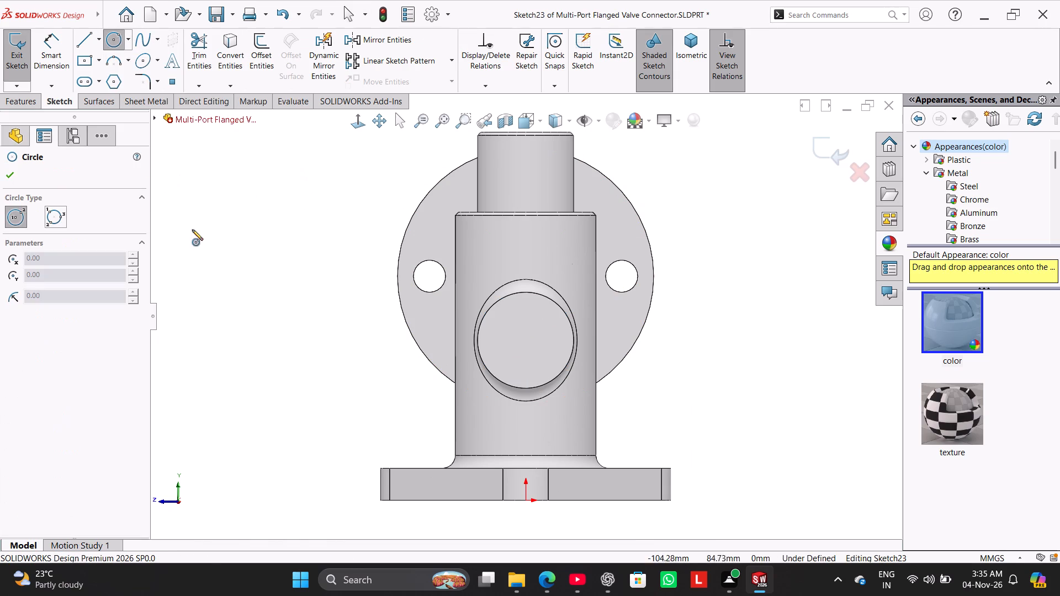
pyautogui.moveTo(212, 249); pyautogui.dragTo(218, 258, button='middle')
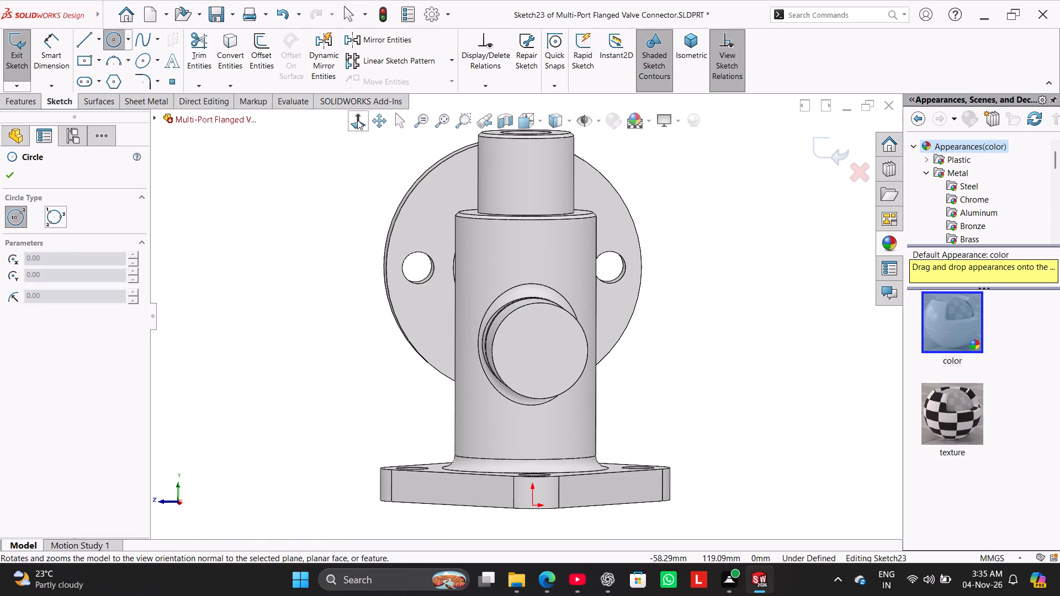
pyautogui.click(357, 120)
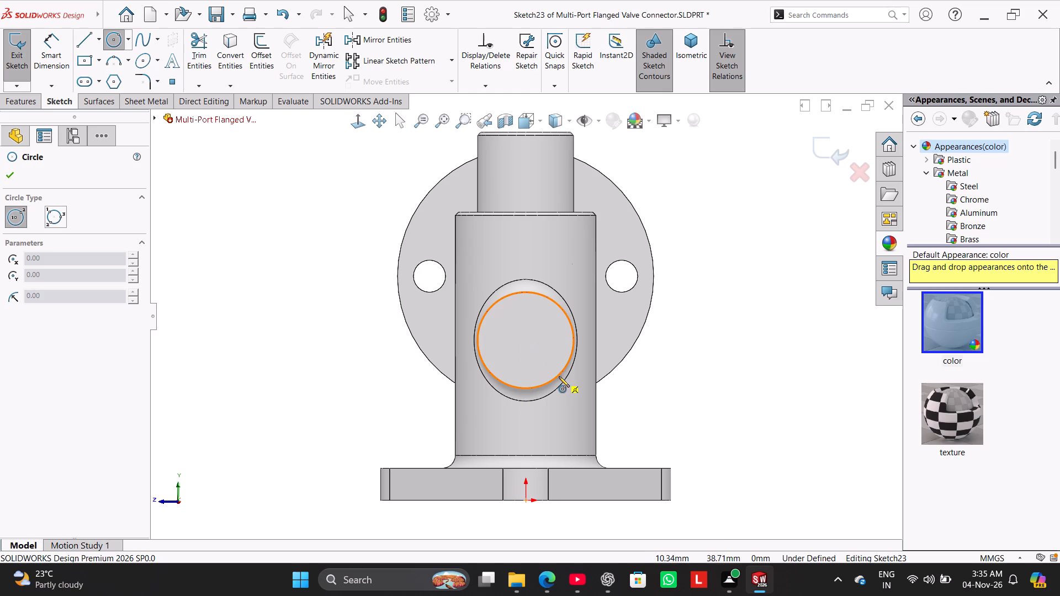
pyautogui.click(524, 338)
pyautogui.click(539, 366)
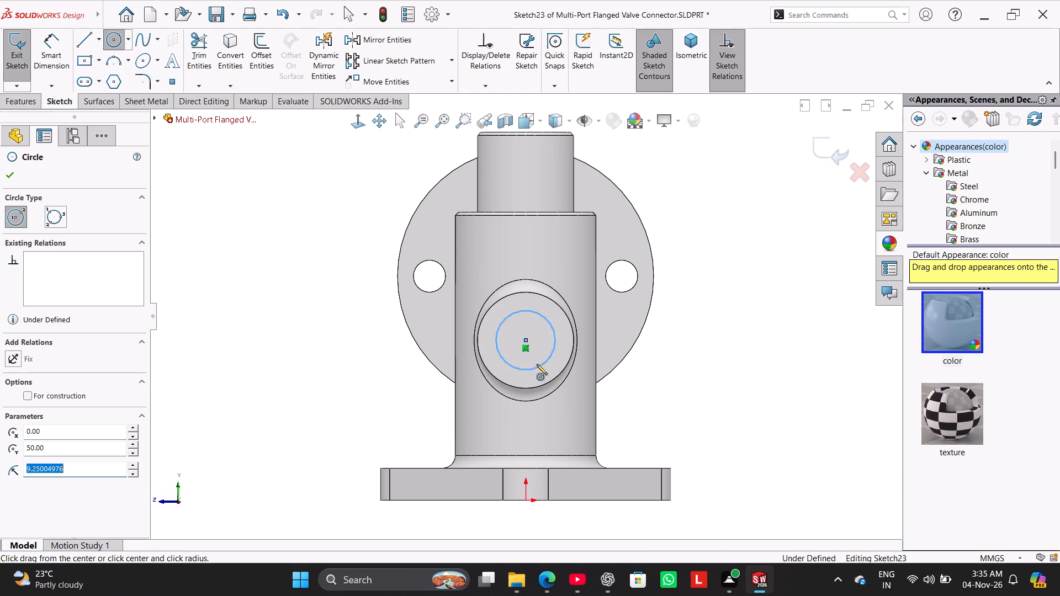
pyautogui.moveTo(57, 44); pyautogui.dragTo(66, 56)
pyautogui.click(540, 369)
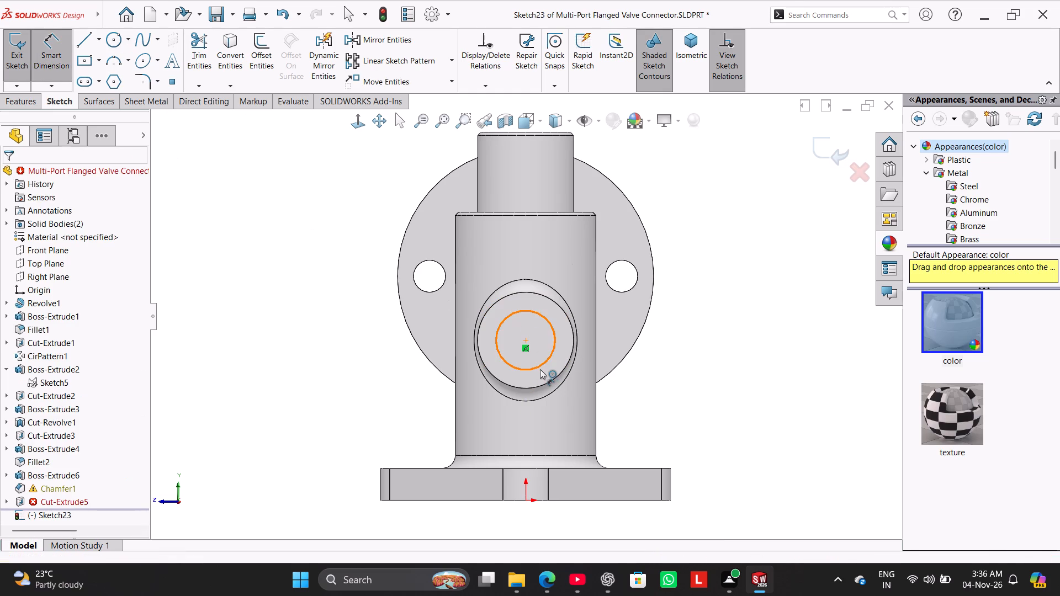
pyautogui.click(366, 389)
pyautogui.write('27')
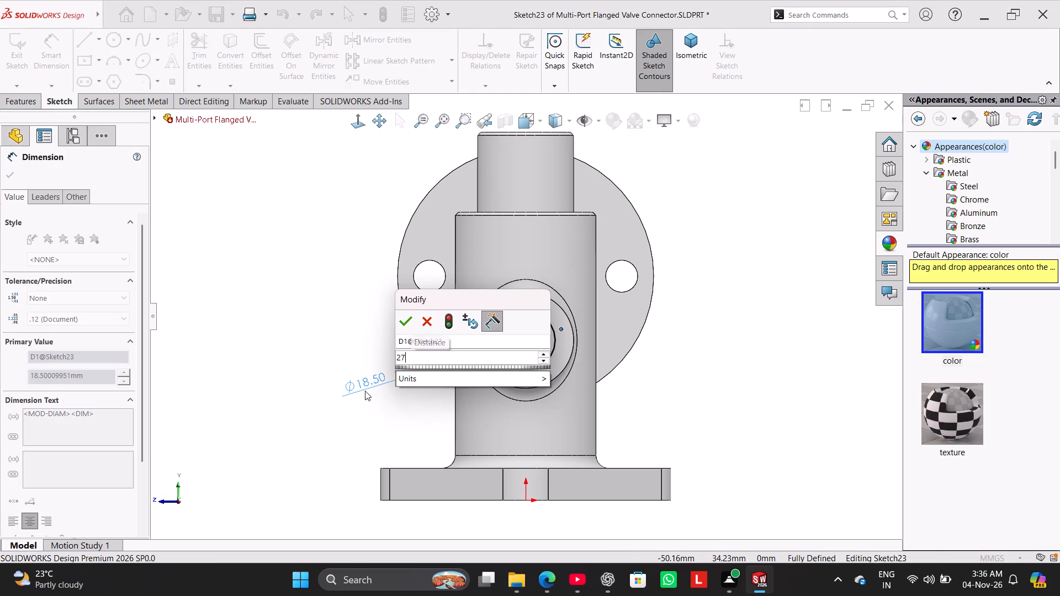
pyautogui.press('Return')
# Extrude the 27 mm circle Up To Next with merged result, bridging the gap to the offset side stub.
pyautogui.click(14, 100)
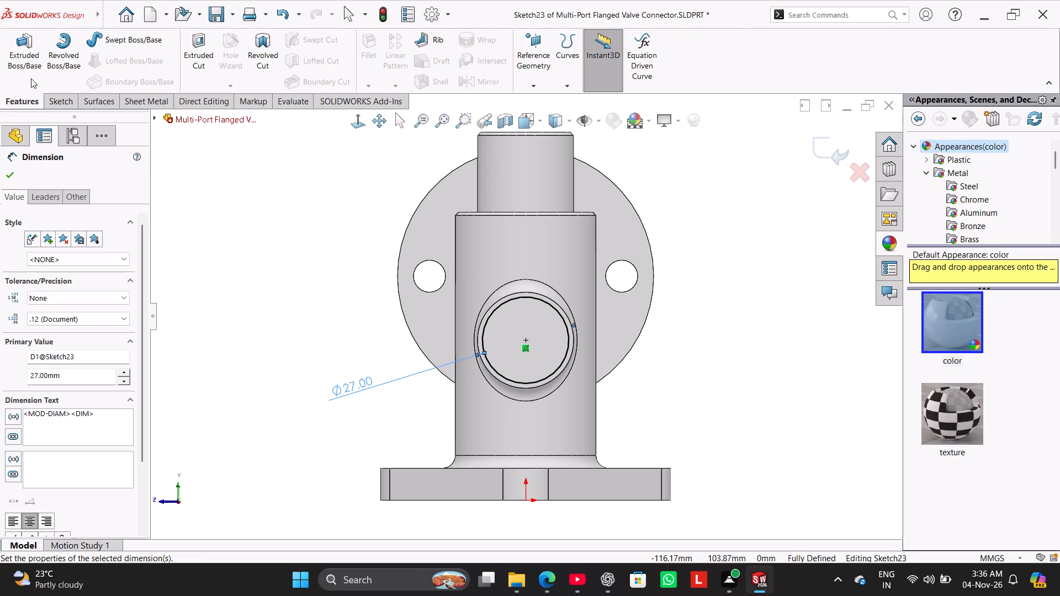
pyautogui.click(28, 58)
pyautogui.moveTo(245, 321); pyautogui.dragTo(322, 421, button='middle')
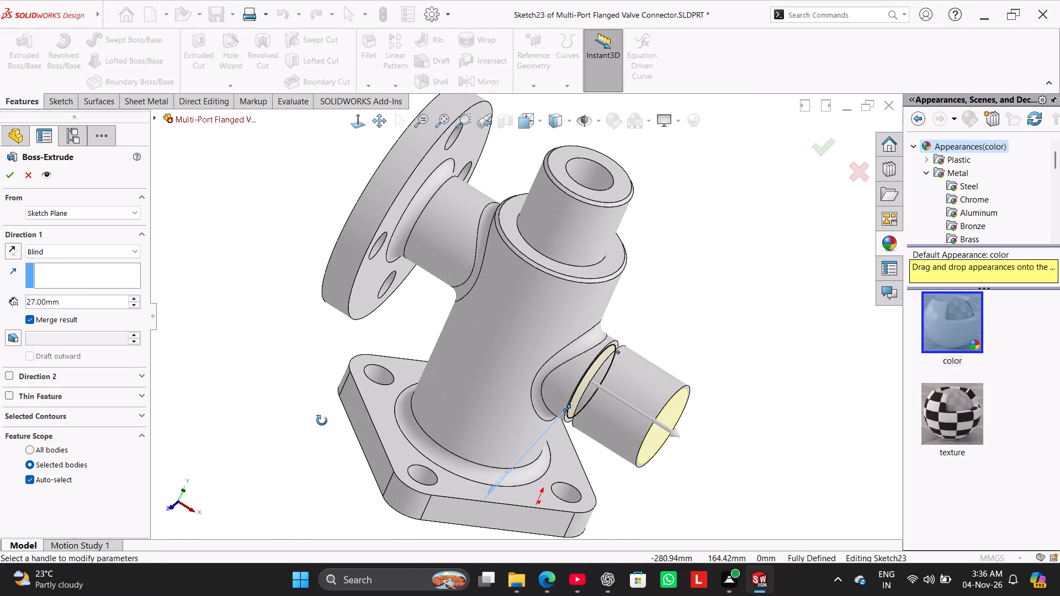
pyautogui.moveTo(322, 421); pyautogui.dragTo(315, 408, button='middle')
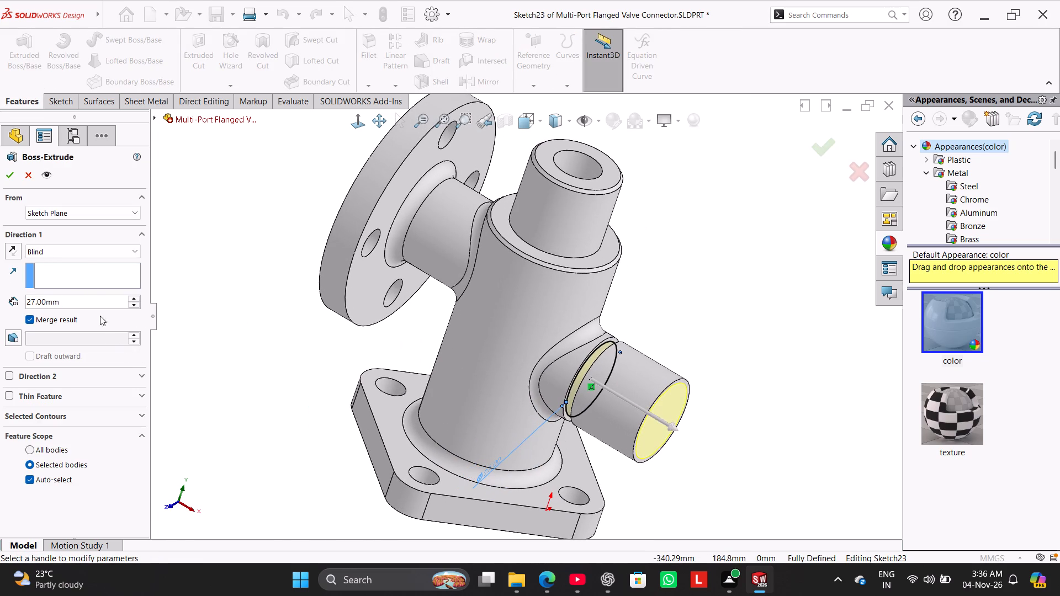
pyautogui.click(88, 256)
pyautogui.click(98, 284)
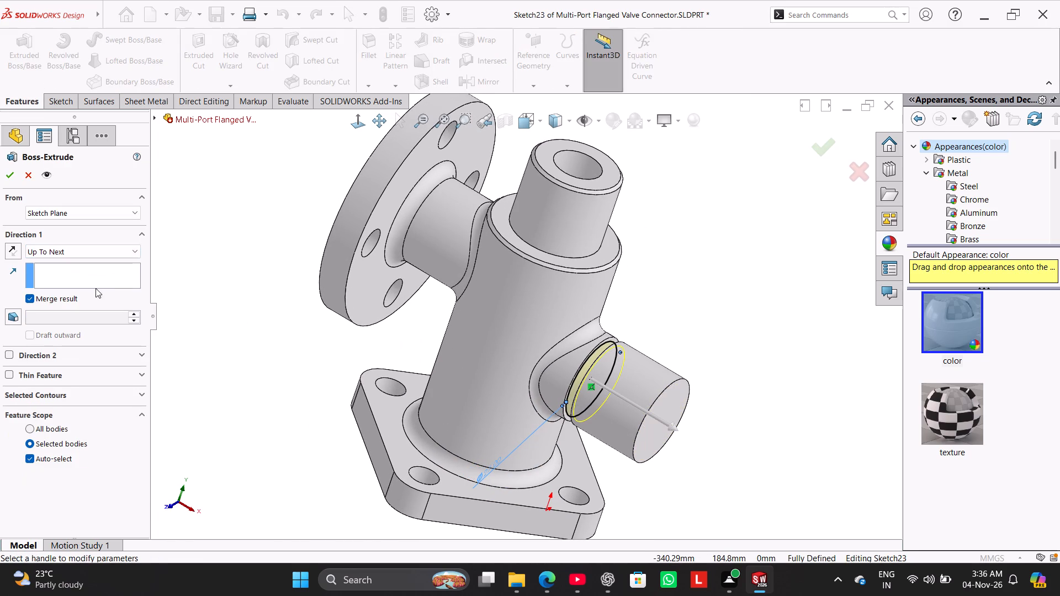
pyautogui.click(15, 173)
pyautogui.click(226, 270)
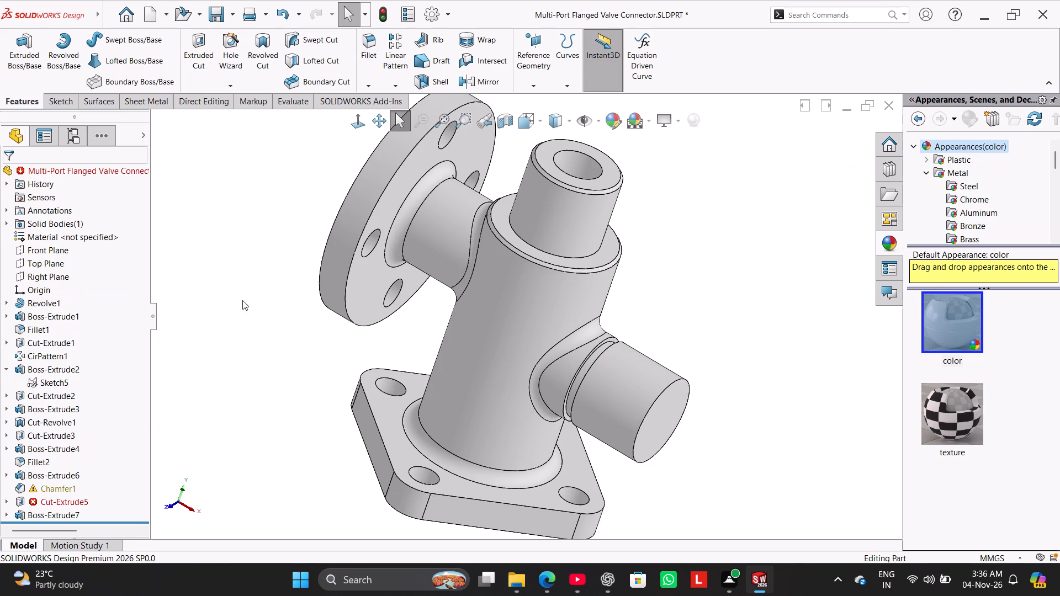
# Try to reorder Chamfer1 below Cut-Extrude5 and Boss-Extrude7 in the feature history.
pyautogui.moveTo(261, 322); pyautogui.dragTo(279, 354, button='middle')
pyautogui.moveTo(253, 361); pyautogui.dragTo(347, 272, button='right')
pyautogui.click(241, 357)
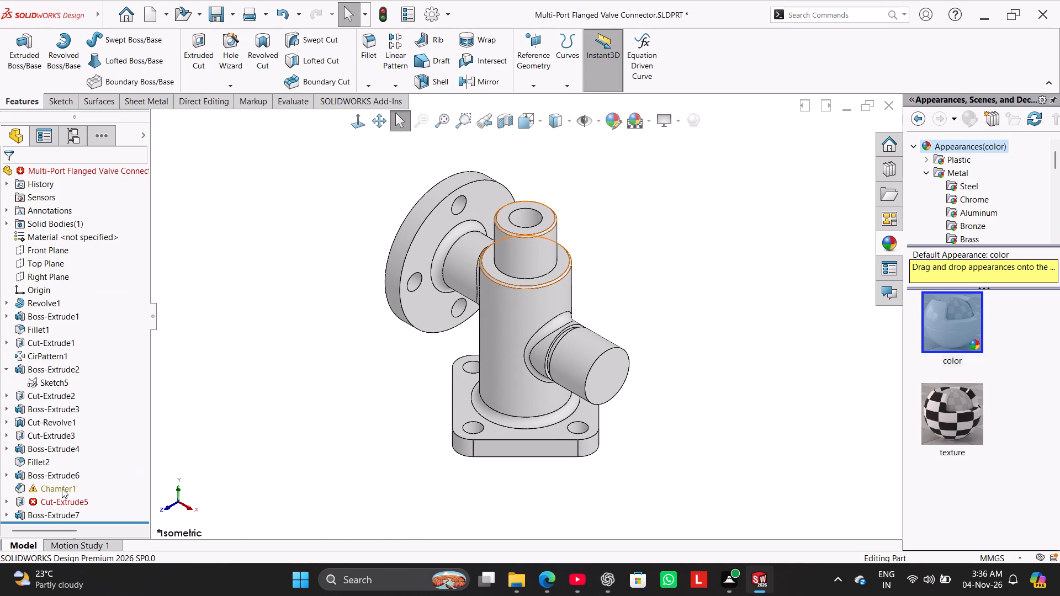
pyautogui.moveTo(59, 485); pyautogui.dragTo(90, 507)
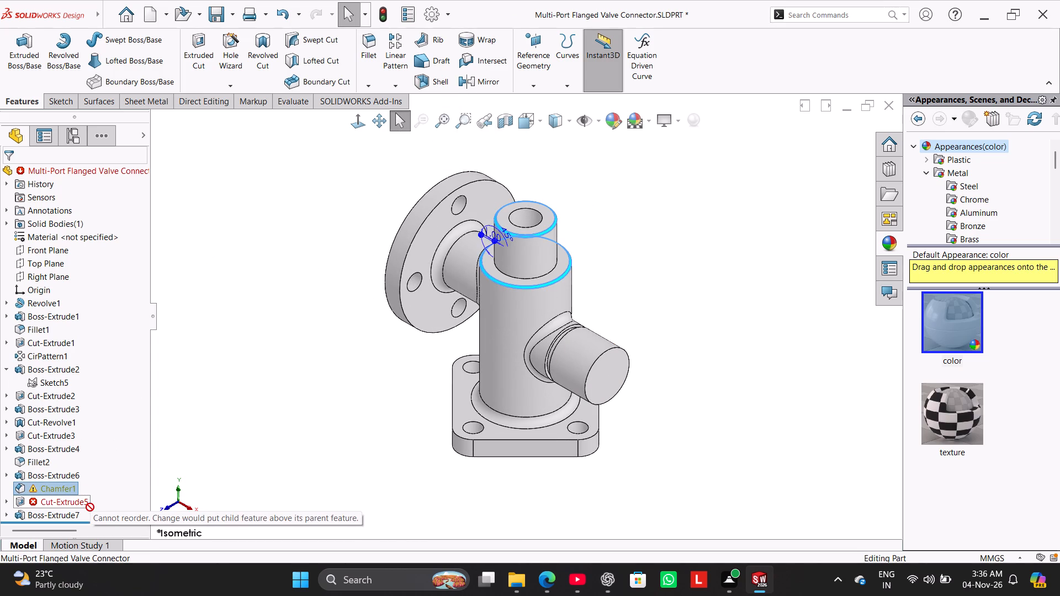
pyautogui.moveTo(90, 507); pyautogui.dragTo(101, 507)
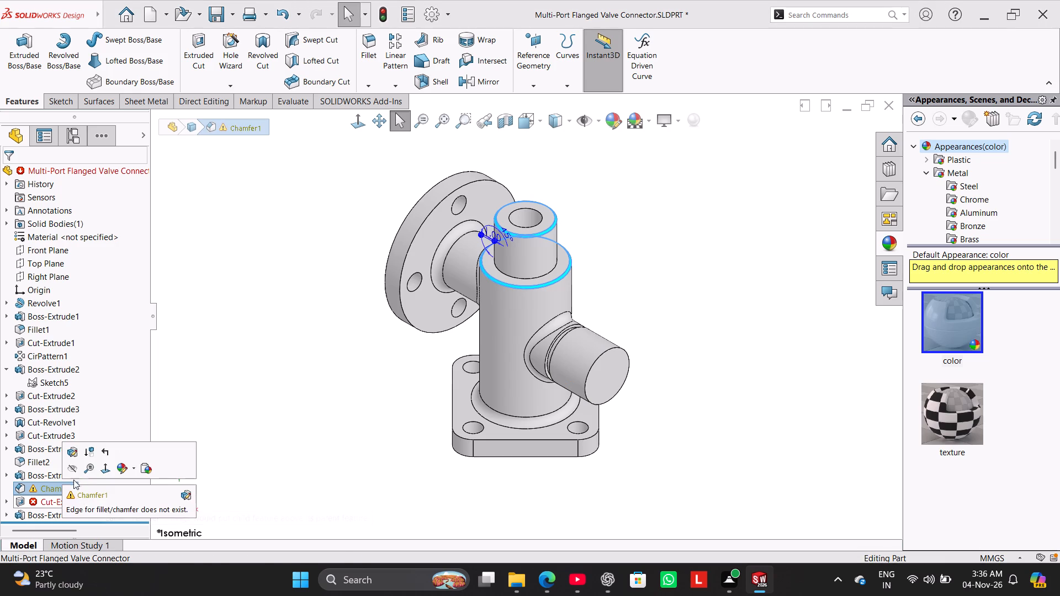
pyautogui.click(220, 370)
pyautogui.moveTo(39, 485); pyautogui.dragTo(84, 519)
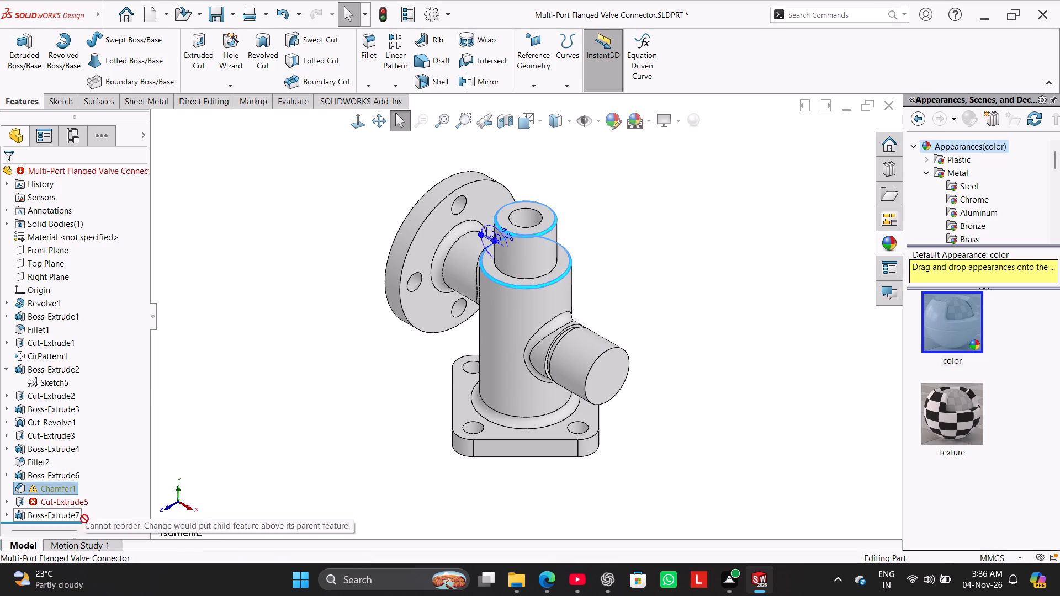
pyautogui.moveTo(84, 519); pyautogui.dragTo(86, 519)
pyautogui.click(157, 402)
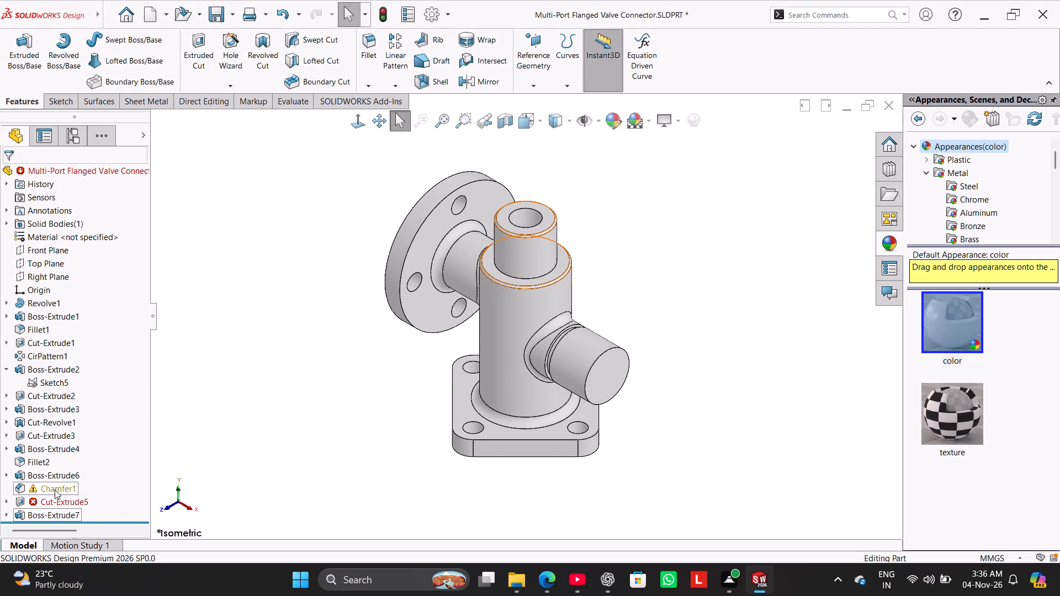
# Edit Chamfer1 and remove the side stub's end edge, Edge<3>, from its items to chamfer.
pyautogui.rightClick(55, 489)
pyautogui.click(65, 271)
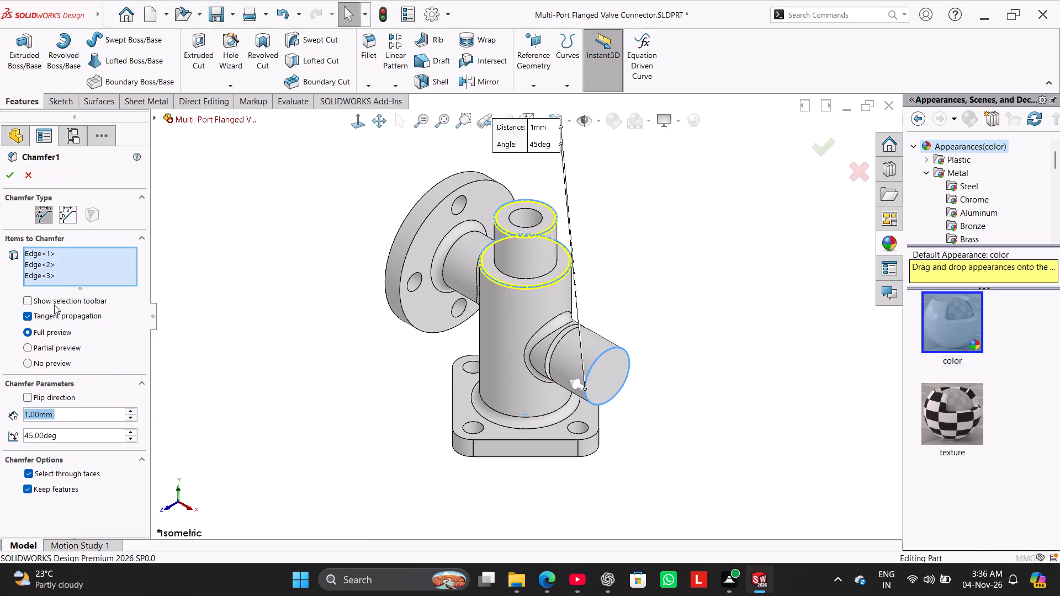
pyautogui.click(49, 276)
pyautogui.rightClick(49, 276)
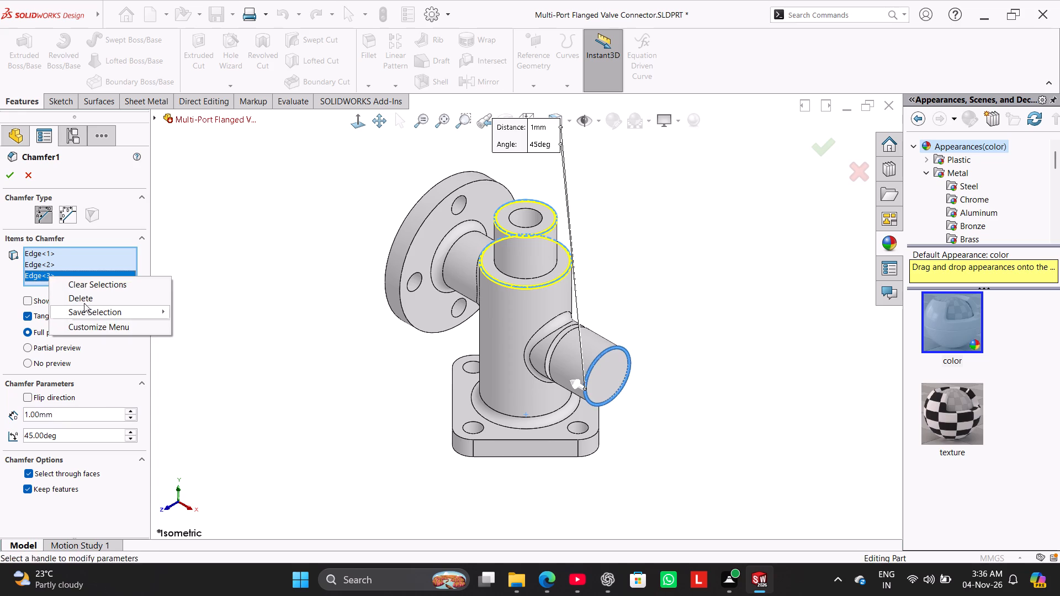
pyautogui.click(84, 296)
pyautogui.click(12, 181)
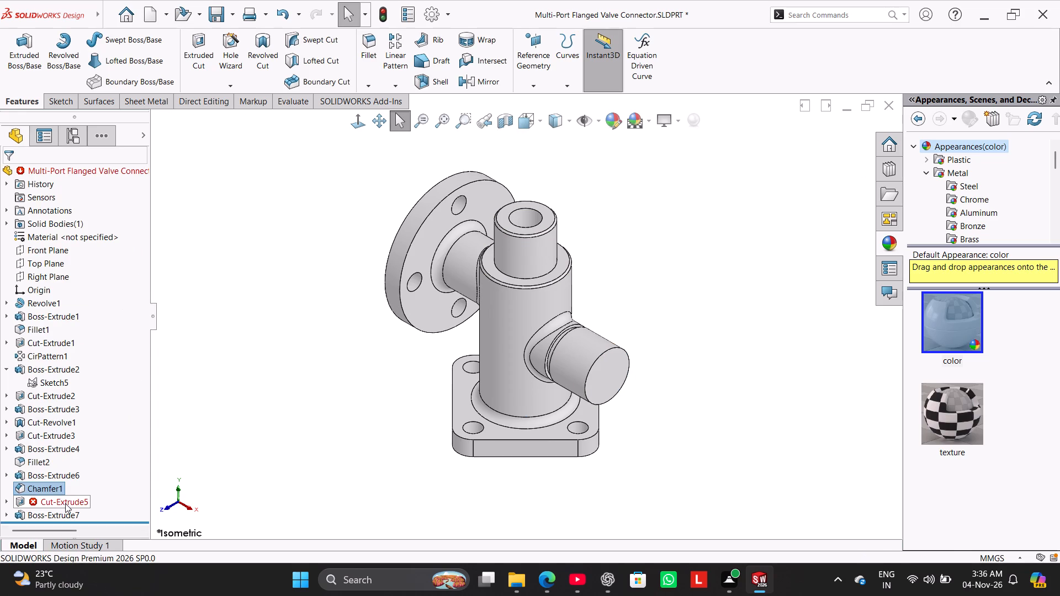
# Reorder Cut-Extrude5, the side stub's bore, after Boss-Extrude7 in the feature history.
pyautogui.moveTo(64, 501); pyautogui.dragTo(89, 518)
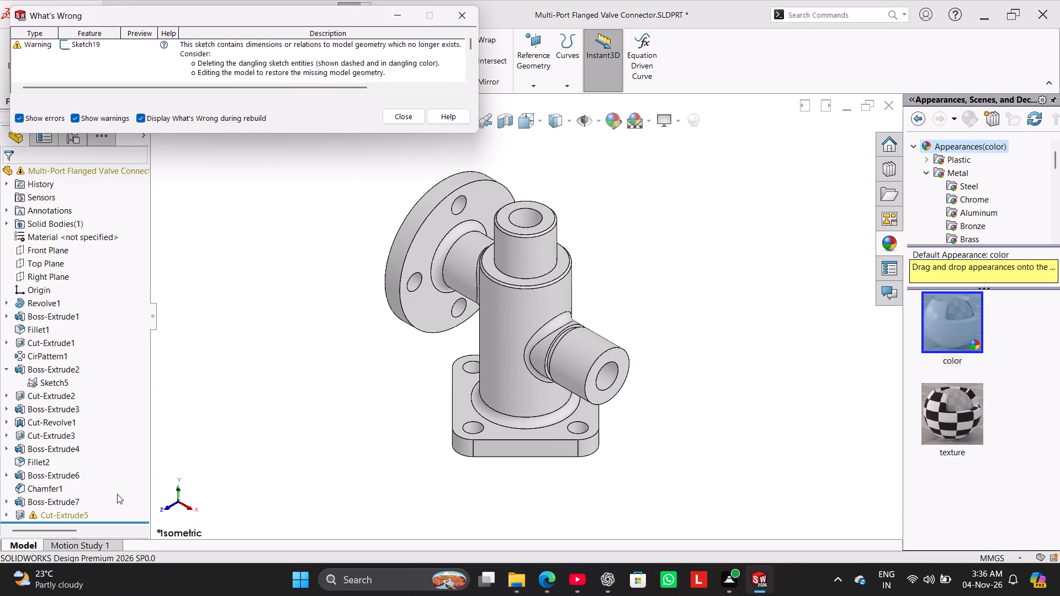
pyautogui.click(402, 114)
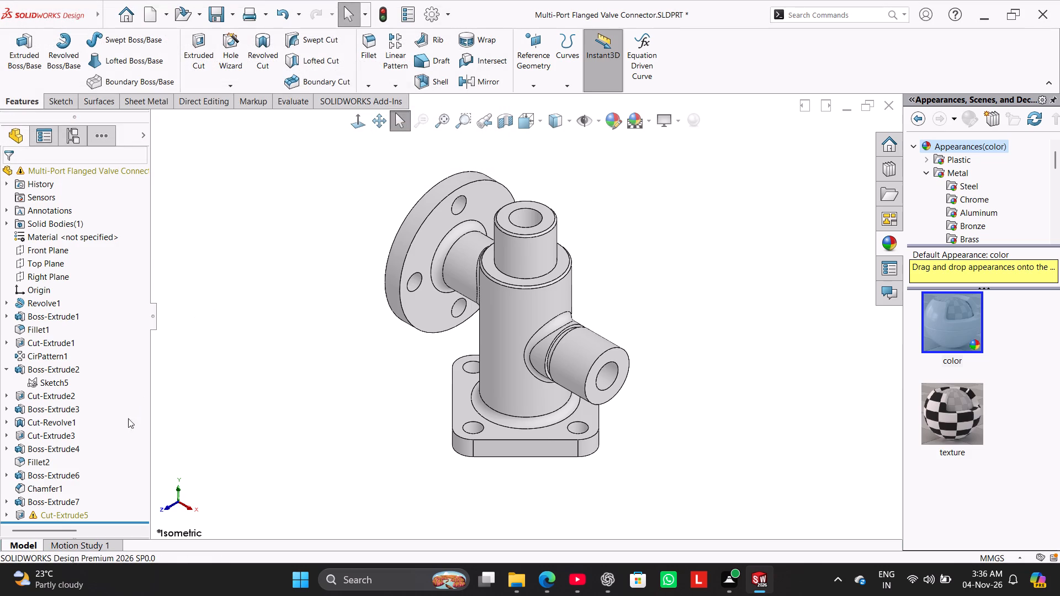
# Delete the Cut-Extrude5 feature from the side stub while keeping its sketch.
pyautogui.rightClick(62, 514)
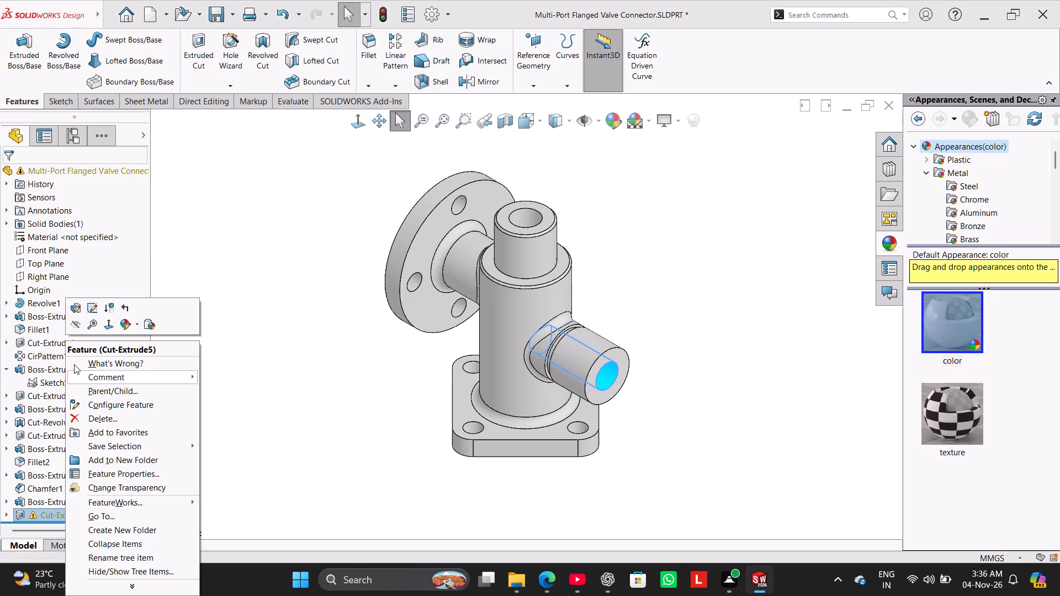
pyautogui.click(102, 420)
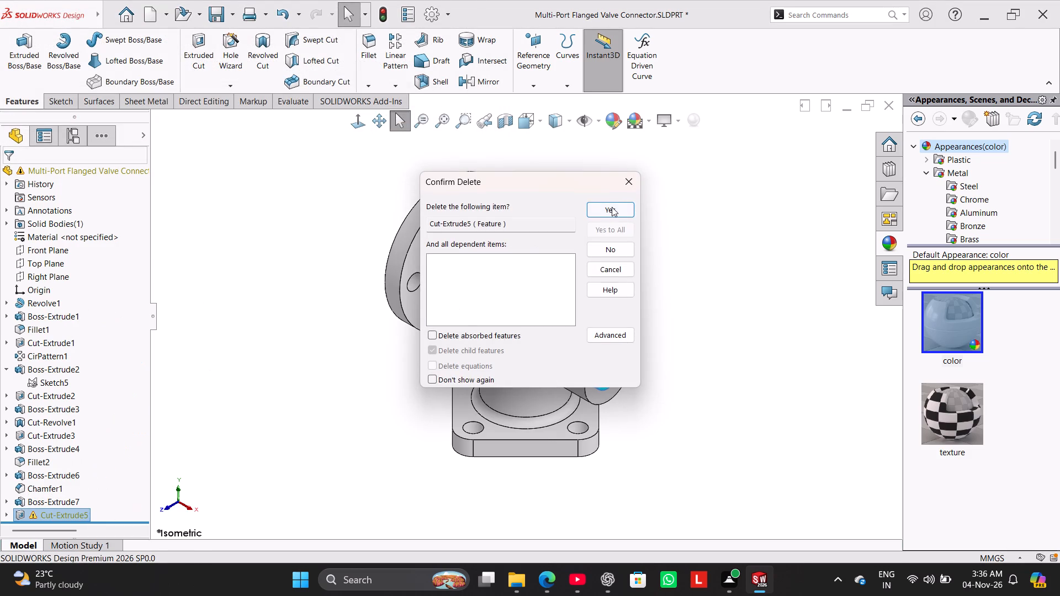
pyautogui.click(612, 207)
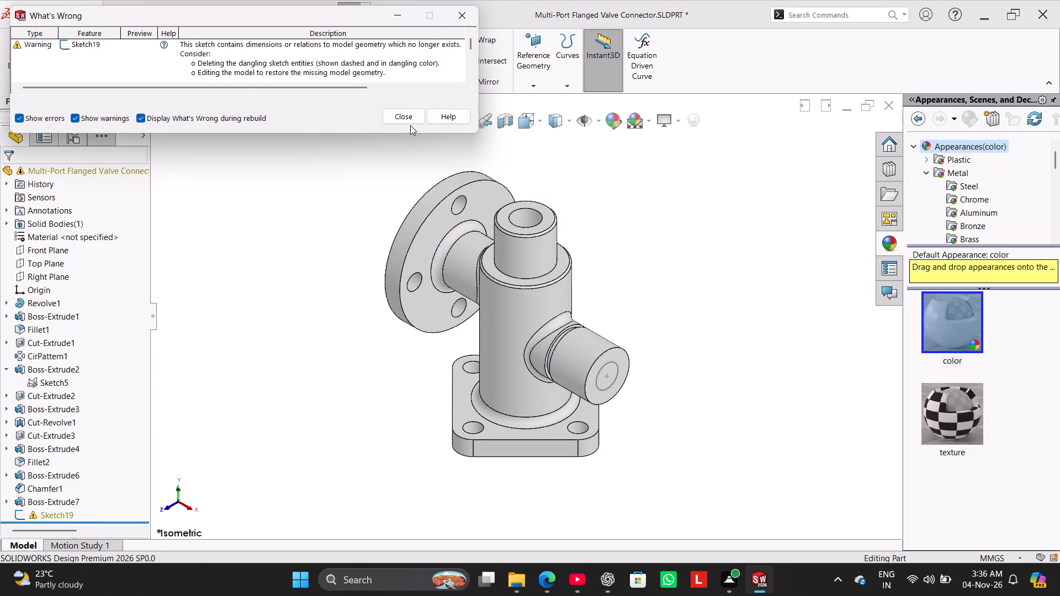
# Delete the leftover Sketch19 of the side stub's former bore from the feature history.
pyautogui.click(406, 121)
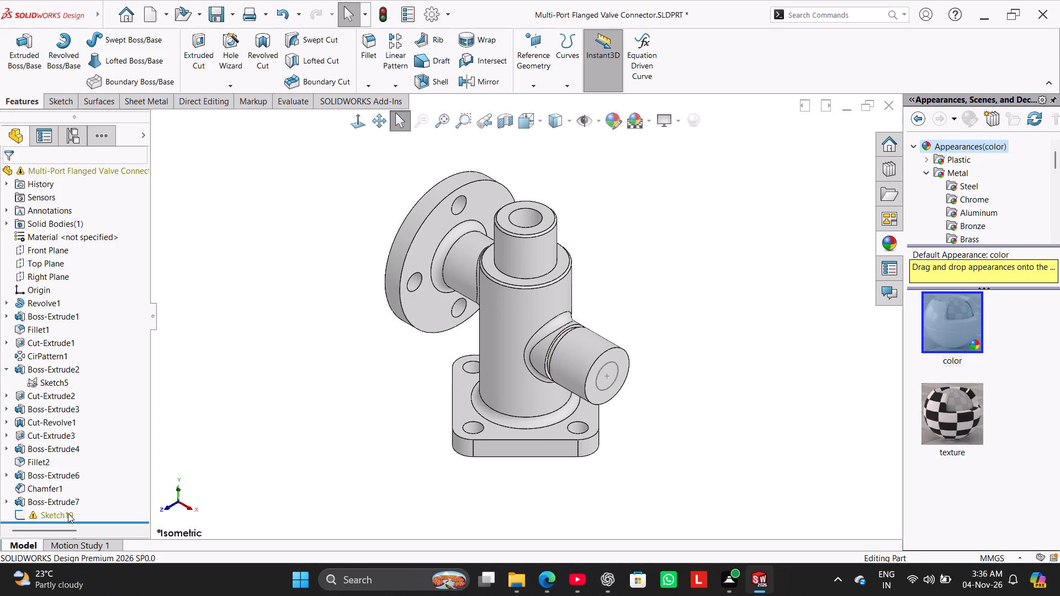
pyautogui.rightClick(68, 513)
pyautogui.click(134, 433)
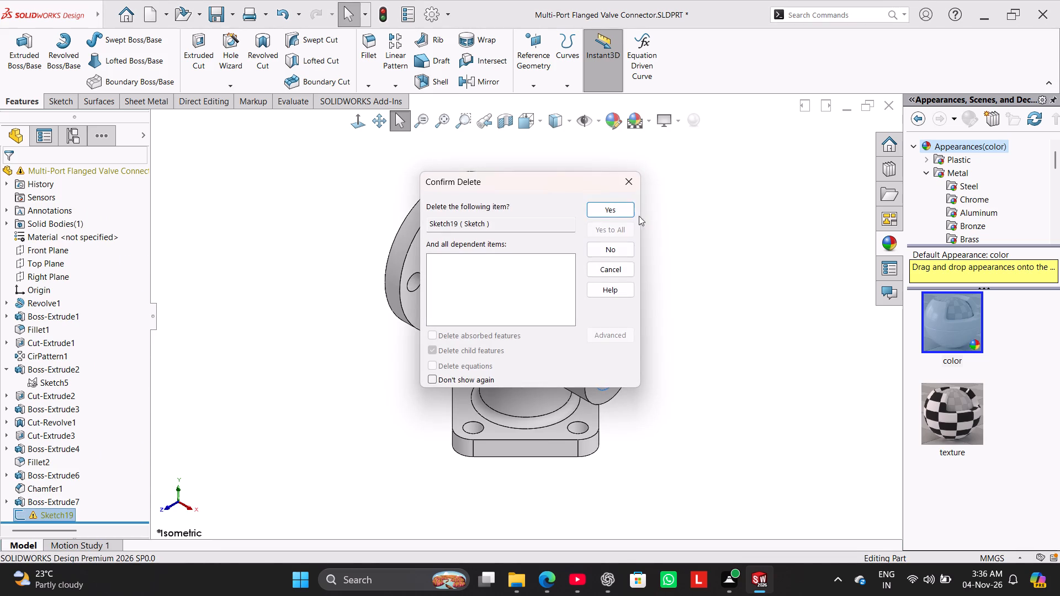
pyautogui.click(603, 206)
pyautogui.click(274, 343)
pyautogui.moveTo(295, 403); pyautogui.dragTo(314, 424, button='middle')
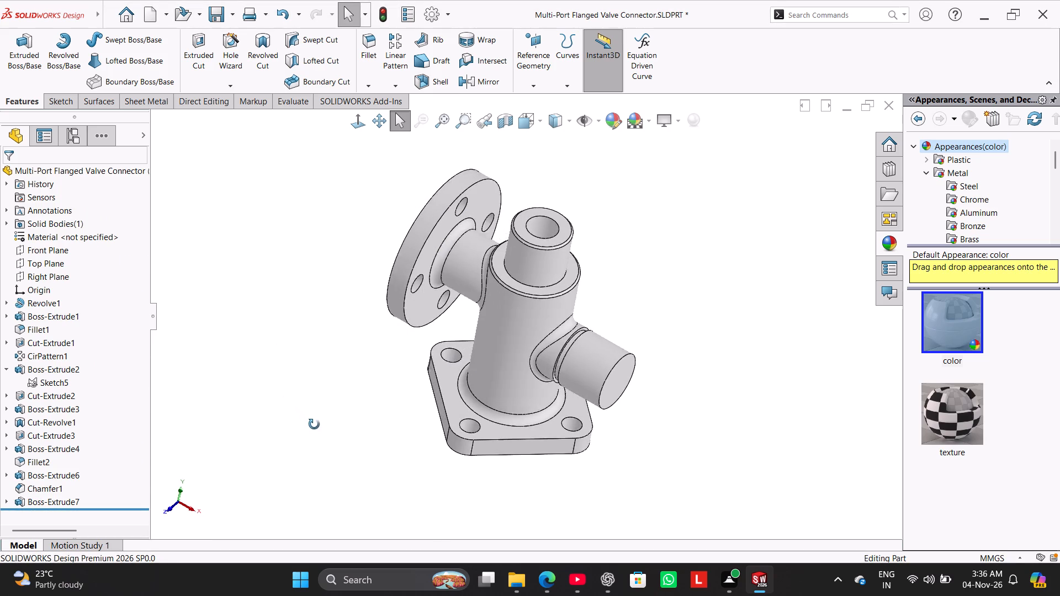
pyautogui.moveTo(314, 424); pyautogui.dragTo(311, 416, button='middle')
pyautogui.click(310, 416)
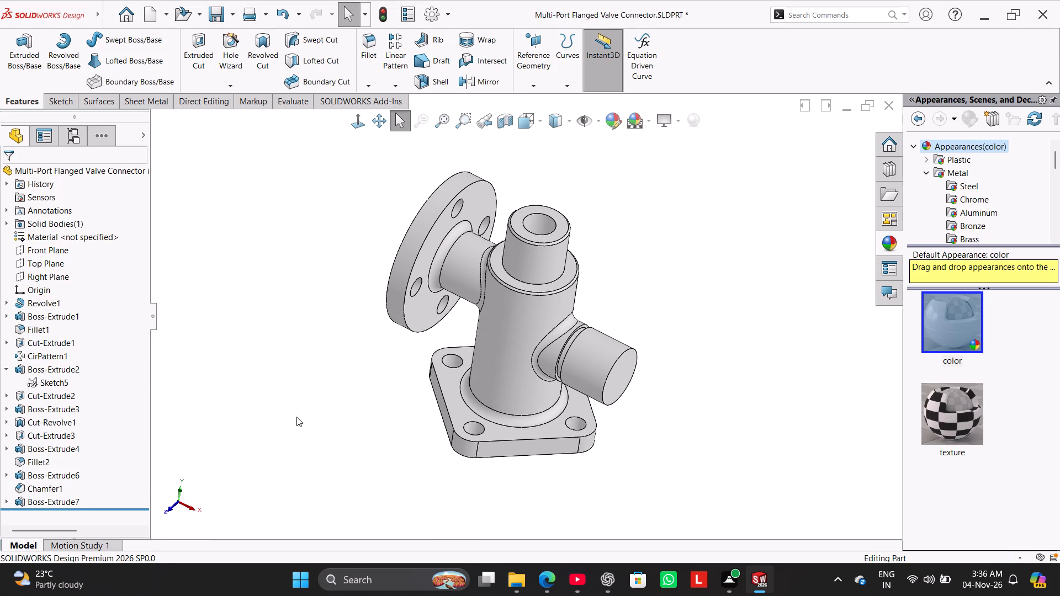
# Reorder Chamfer1 after Boss-Extrude7 in the feature history.
pyautogui.moveTo(60, 486); pyautogui.dragTo(92, 502)
# Edit Chamfer1 and add the side stub's outer end edge to its items to chamfer.
pyautogui.rightClick(55, 497)
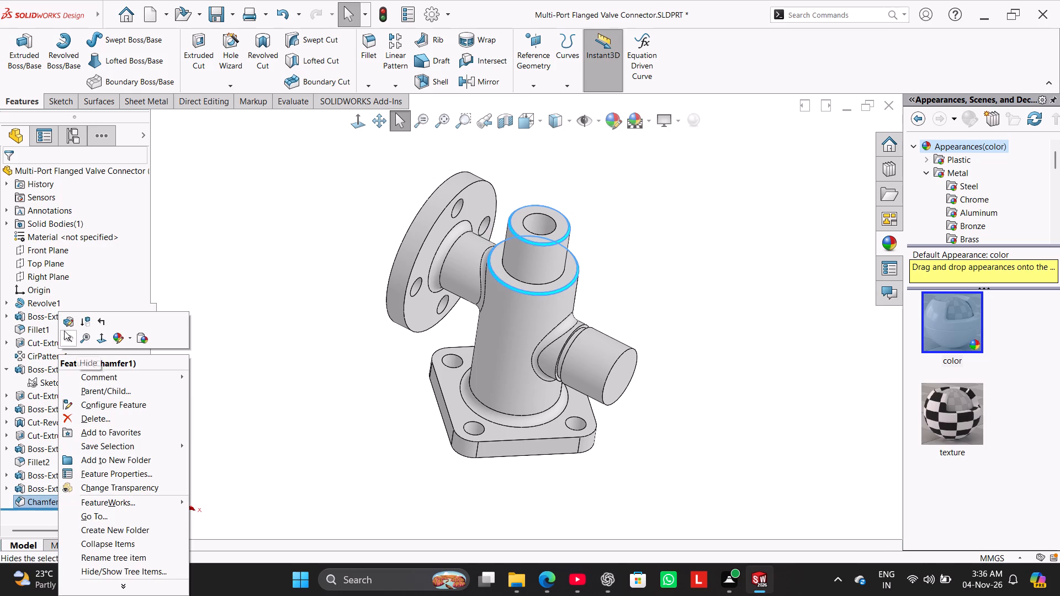
pyautogui.click(65, 323)
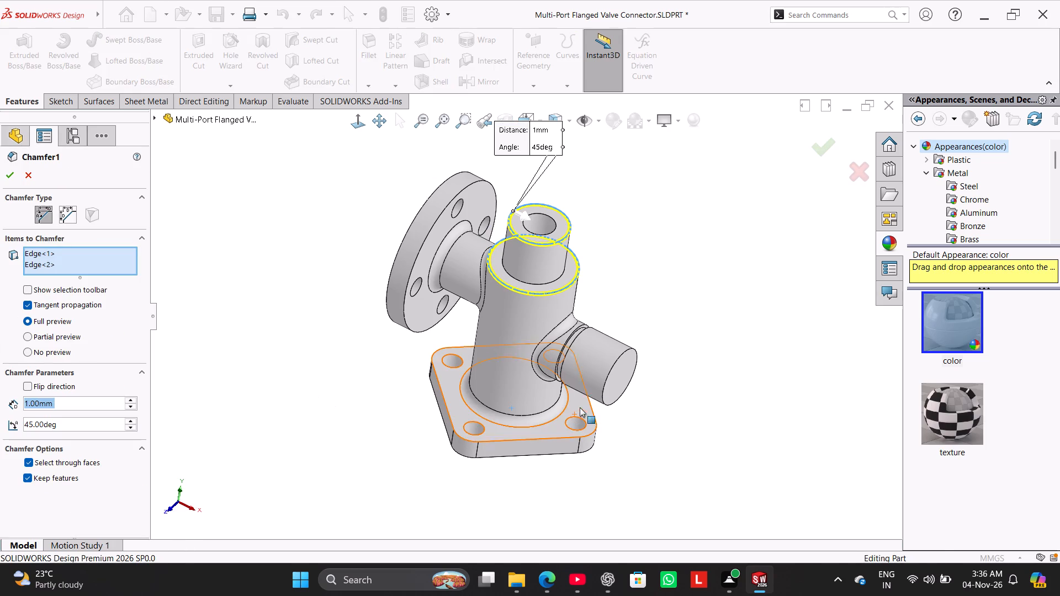
pyautogui.click(607, 377)
pyautogui.click(9, 179)
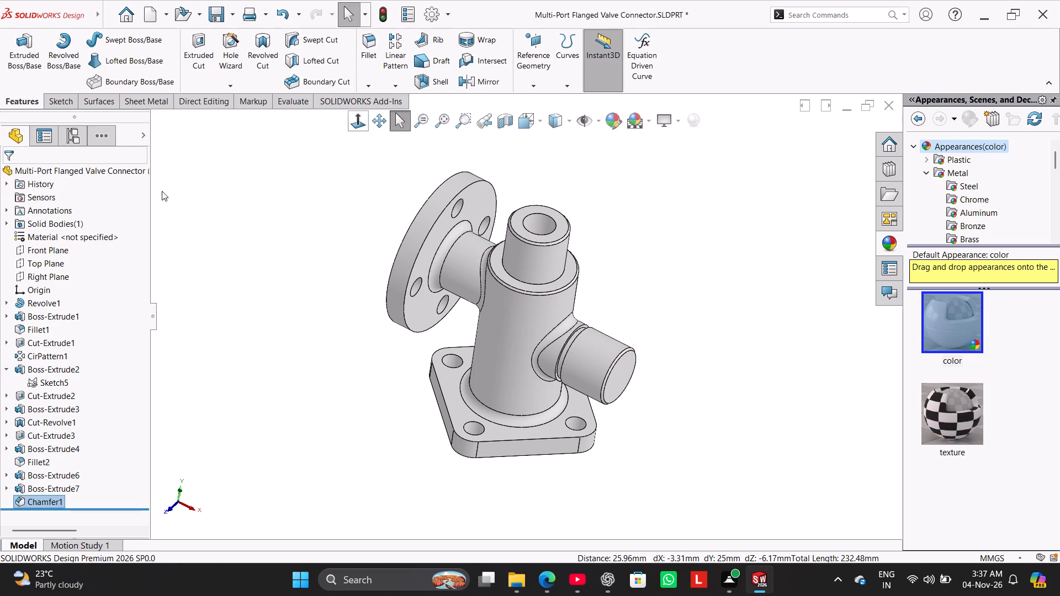
# Sketch a 15 mm diameter circle centred on the side stub's end face.
pyautogui.click(626, 373)
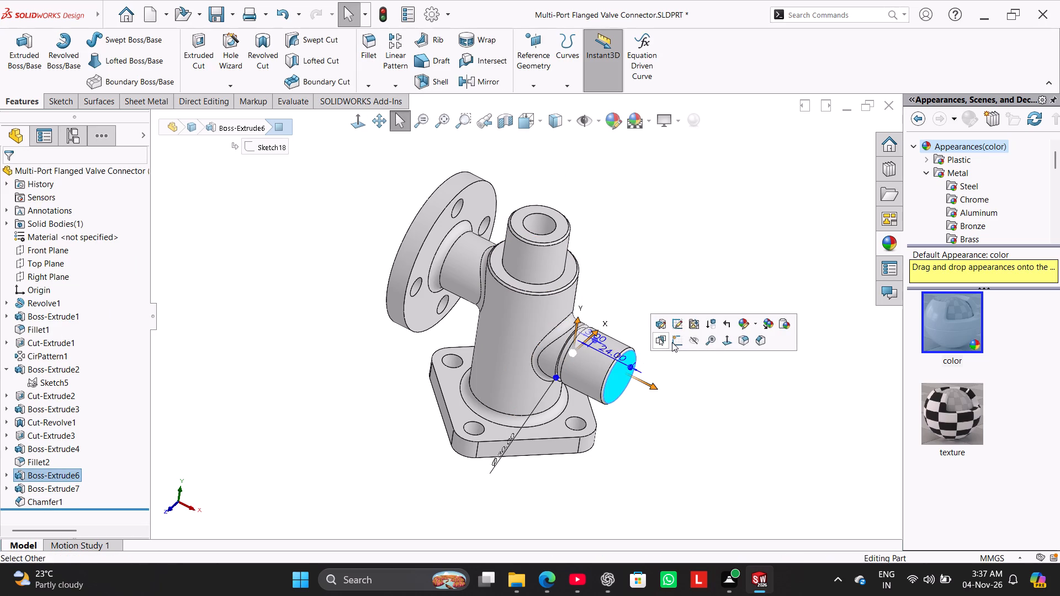
pyautogui.click(672, 342)
pyautogui.click(110, 35)
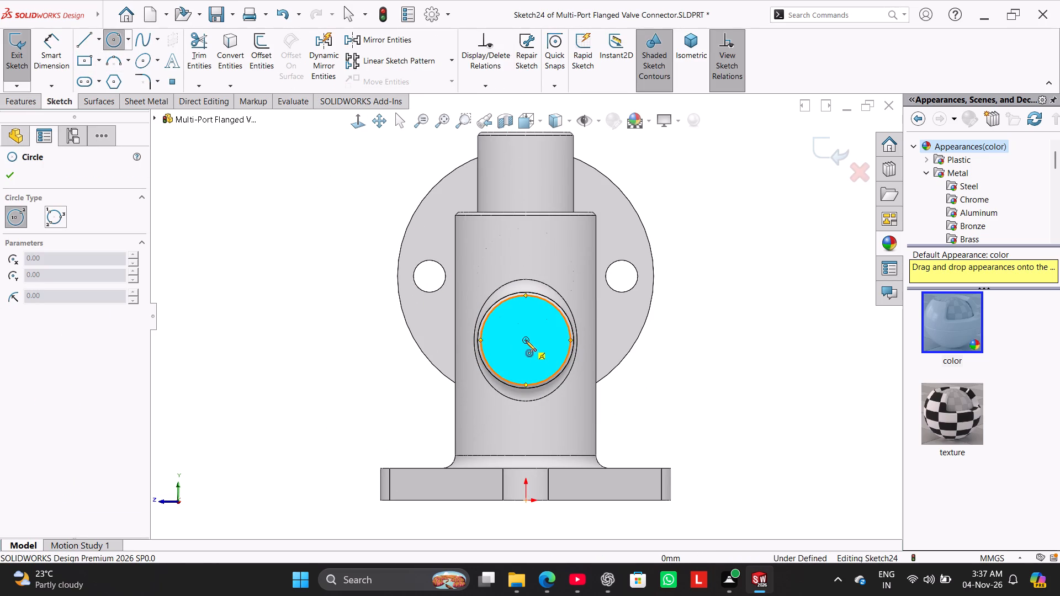
pyautogui.click(526, 340)
pyautogui.click(538, 363)
pyautogui.moveTo(55, 61); pyautogui.dragTo(61, 66)
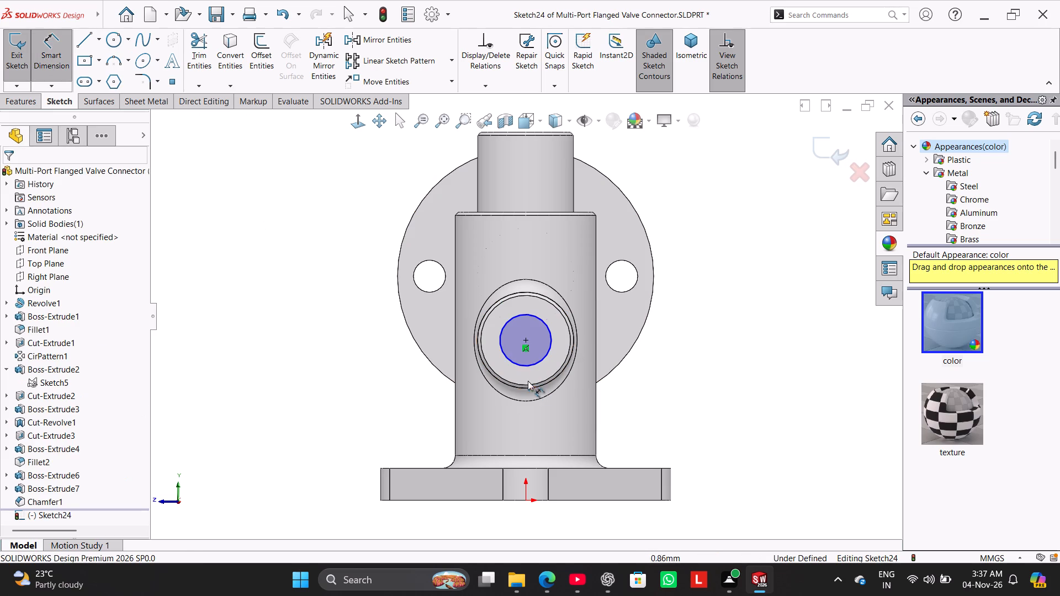
pyautogui.click(518, 365)
pyautogui.click(365, 429)
pyautogui.write('15')
pyautogui.press('Return')
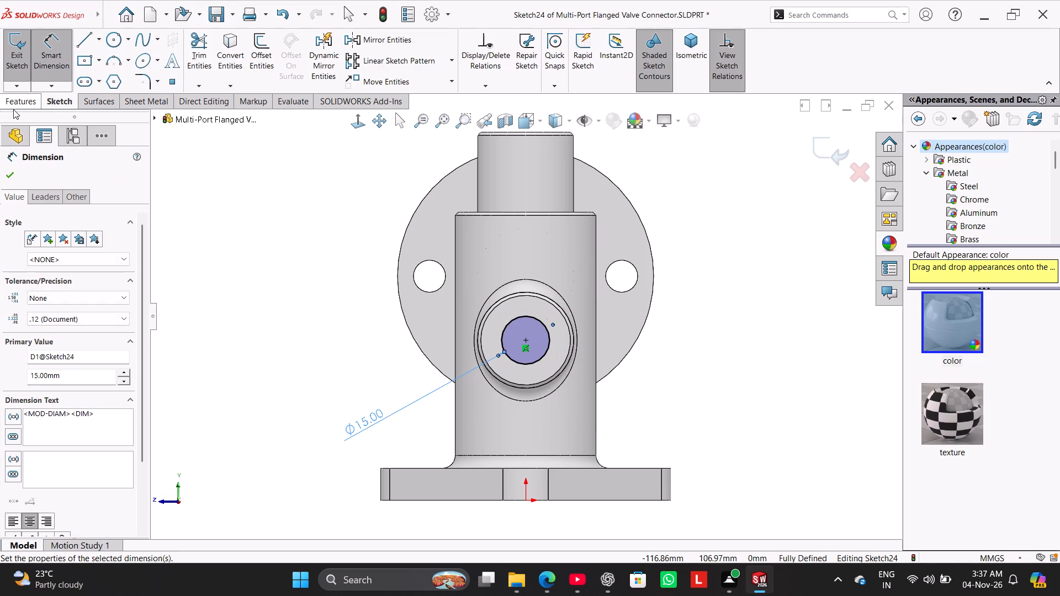
# Cut-extrude the 15 mm circle Up To Next into the side stub to form its bore.
pyautogui.click(13, 109)
pyautogui.click(26, 107)
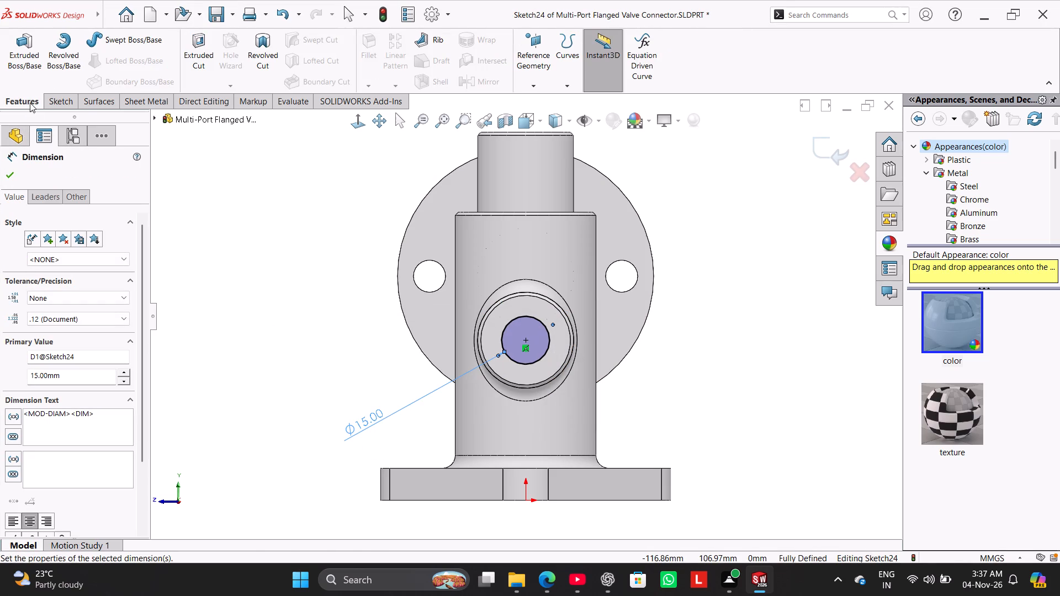
pyautogui.click(198, 42)
pyautogui.moveTo(260, 287); pyautogui.dragTo(291, 320, button='middle')
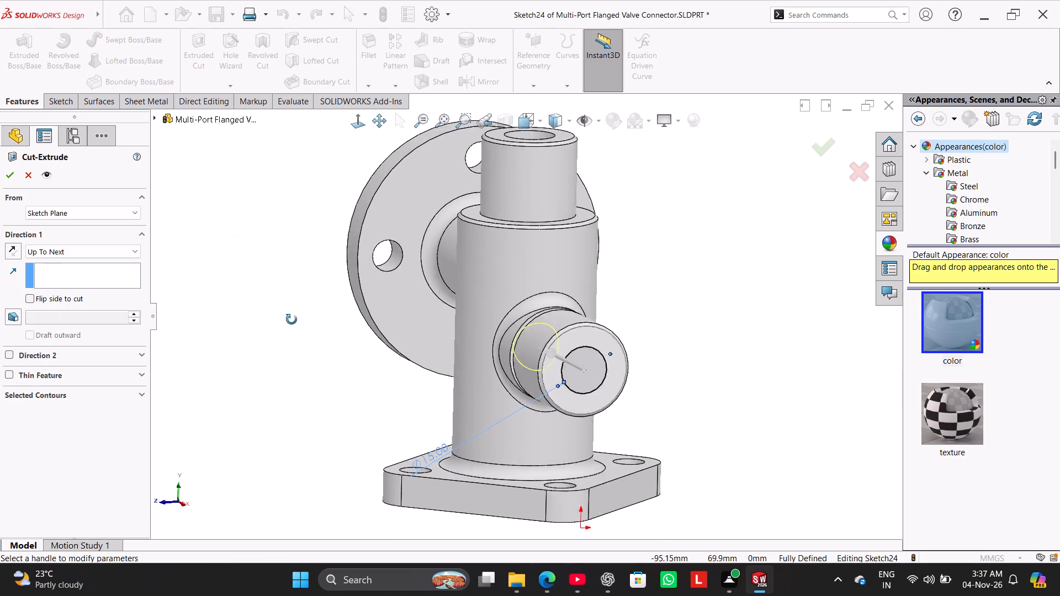
pyautogui.moveTo(291, 320); pyautogui.dragTo(326, 353, button='middle')
pyautogui.click(9, 177)
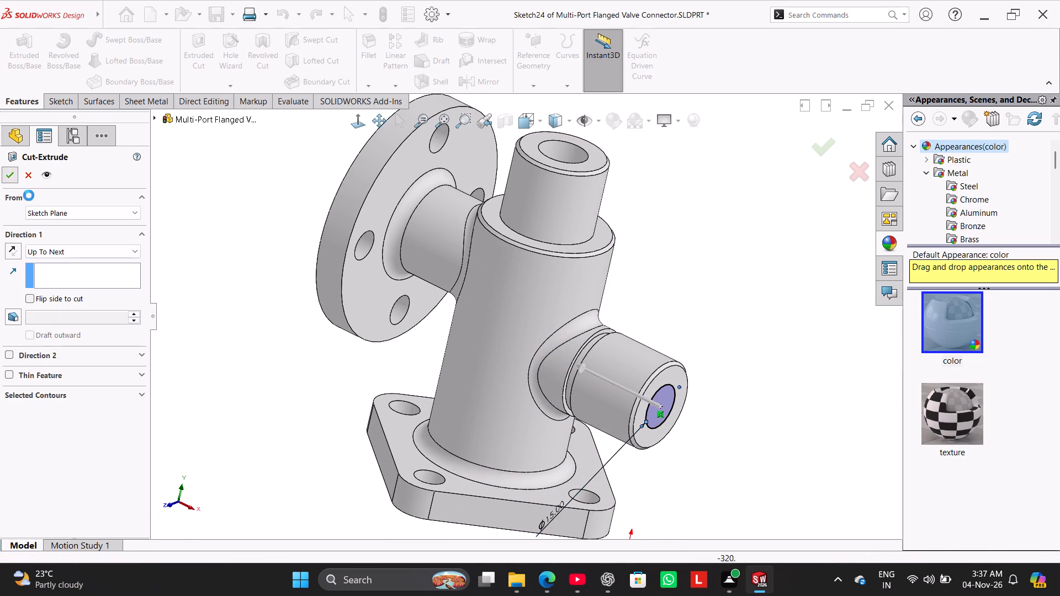
pyautogui.moveTo(235, 280); pyautogui.dragTo(245, 286)
pyautogui.moveTo(263, 362); pyautogui.dragTo(410, 284, button='right')
pyautogui.click(254, 353)
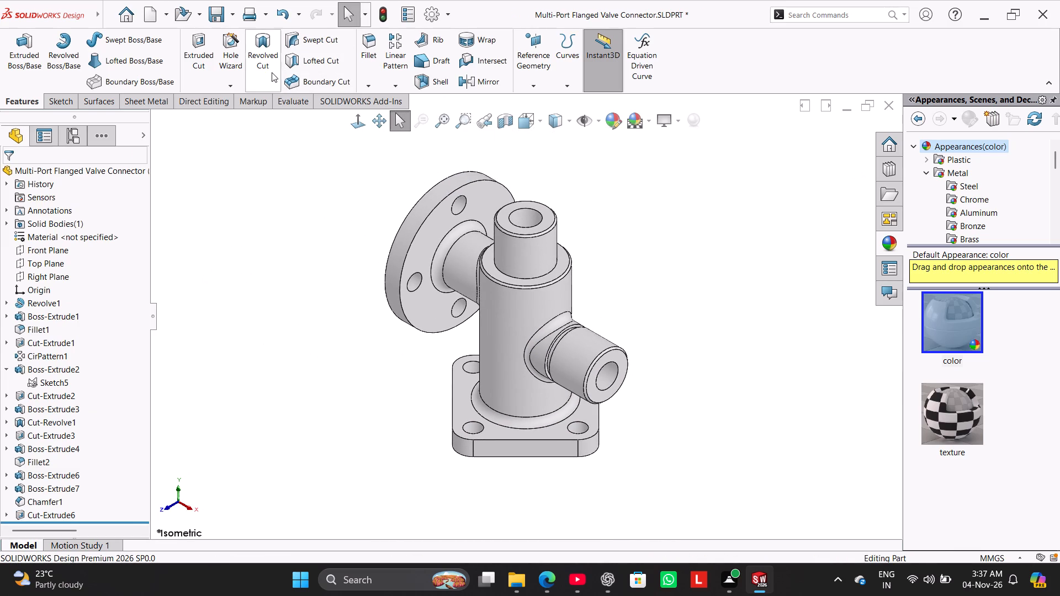
# Start a Thread feature on the side stub's outer end edge, with the stub's end face as the start location.
pyautogui.click(230, 87)
pyautogui.click(259, 122)
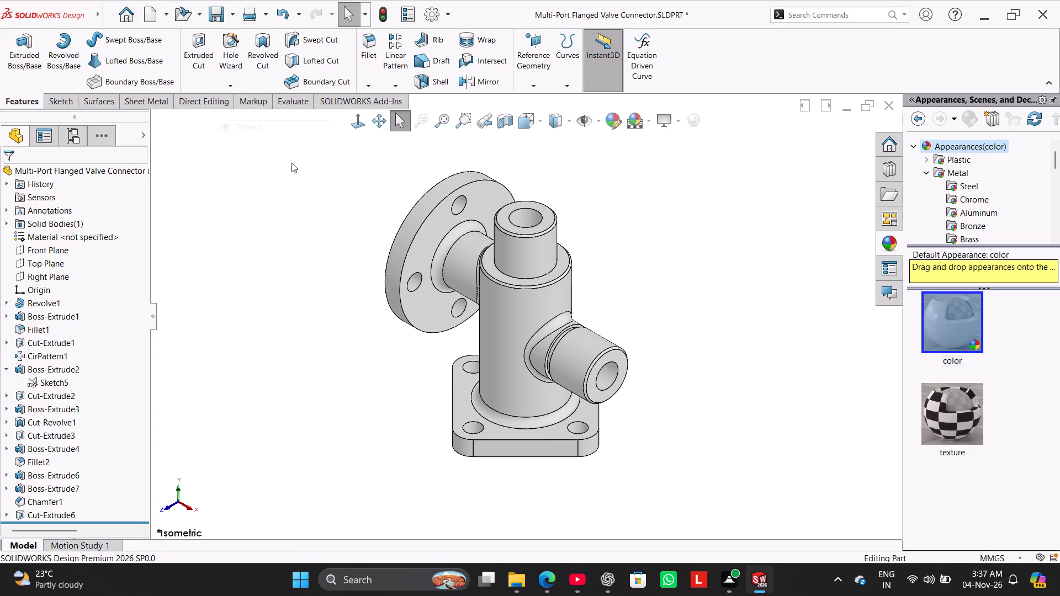
pyautogui.click(629, 307)
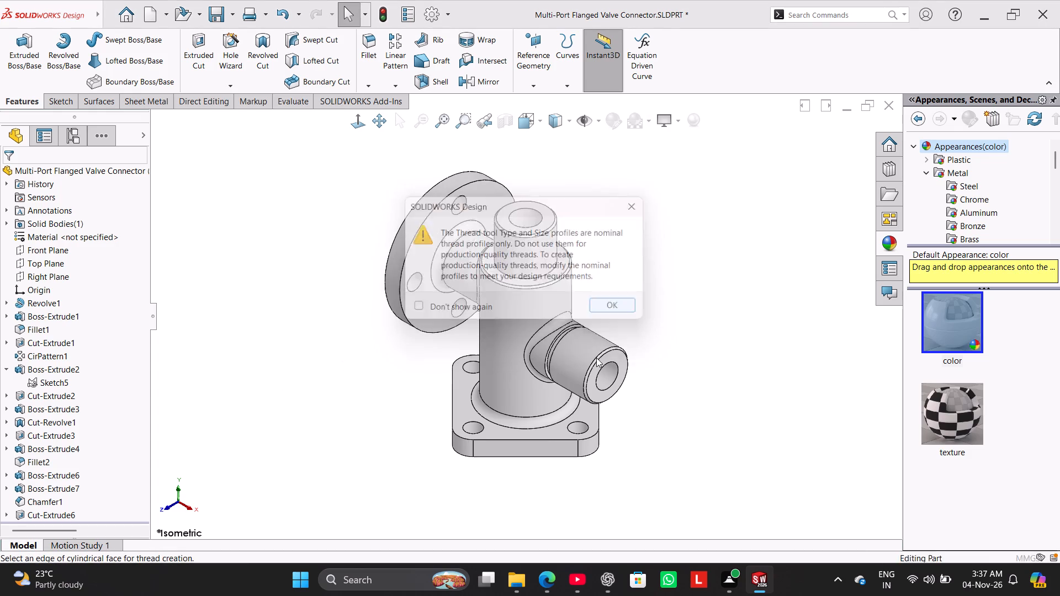
pyautogui.moveTo(140, 317); pyautogui.dragTo(145, 392)
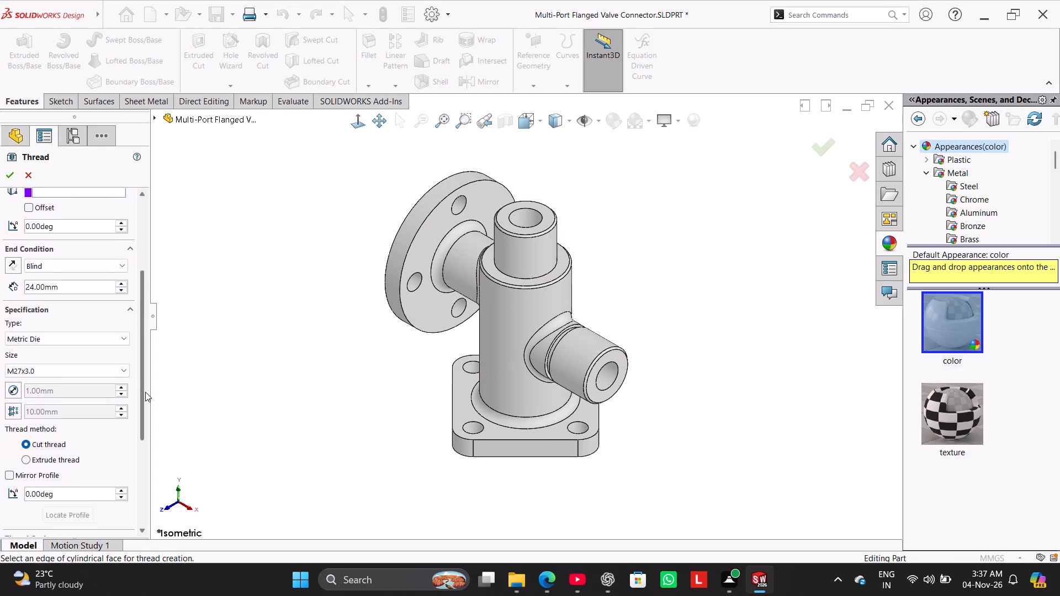
pyautogui.moveTo(145, 392); pyautogui.dragTo(154, 336)
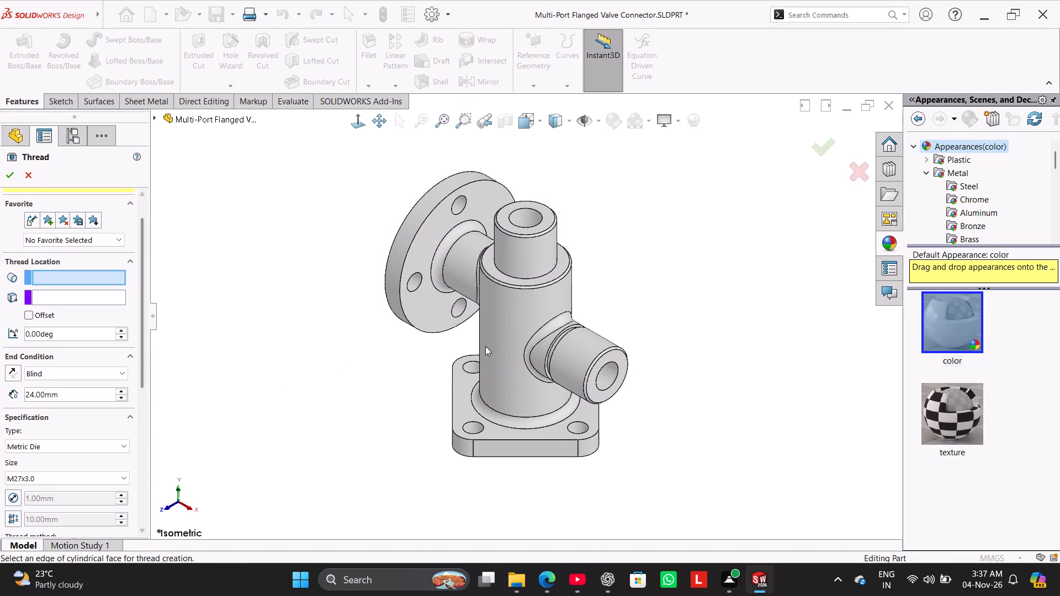
pyautogui.scroll(-4, 617, 340)
pyautogui.click(577, 348)
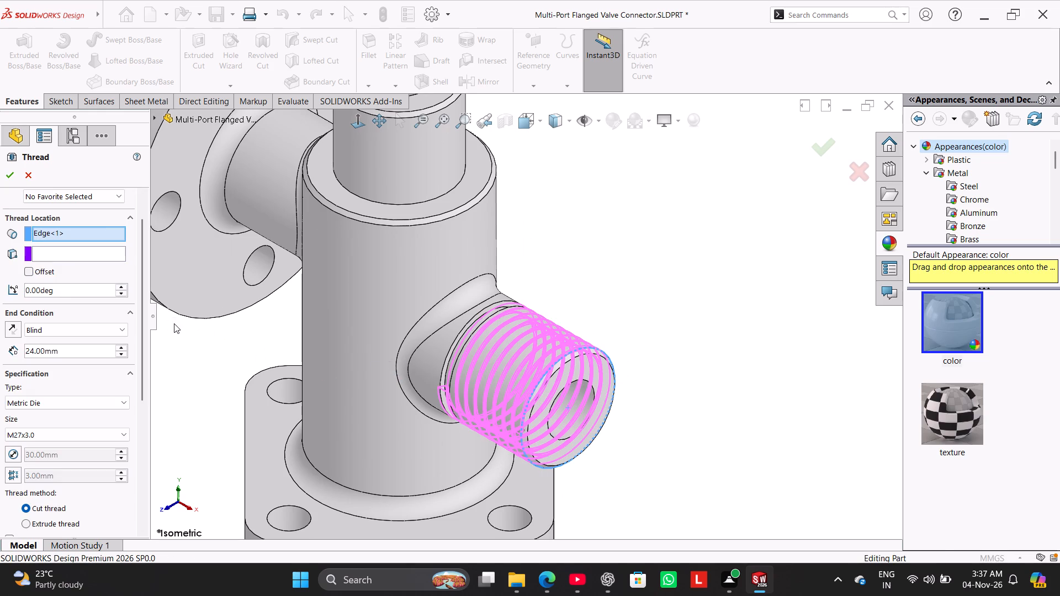
pyautogui.click(81, 250)
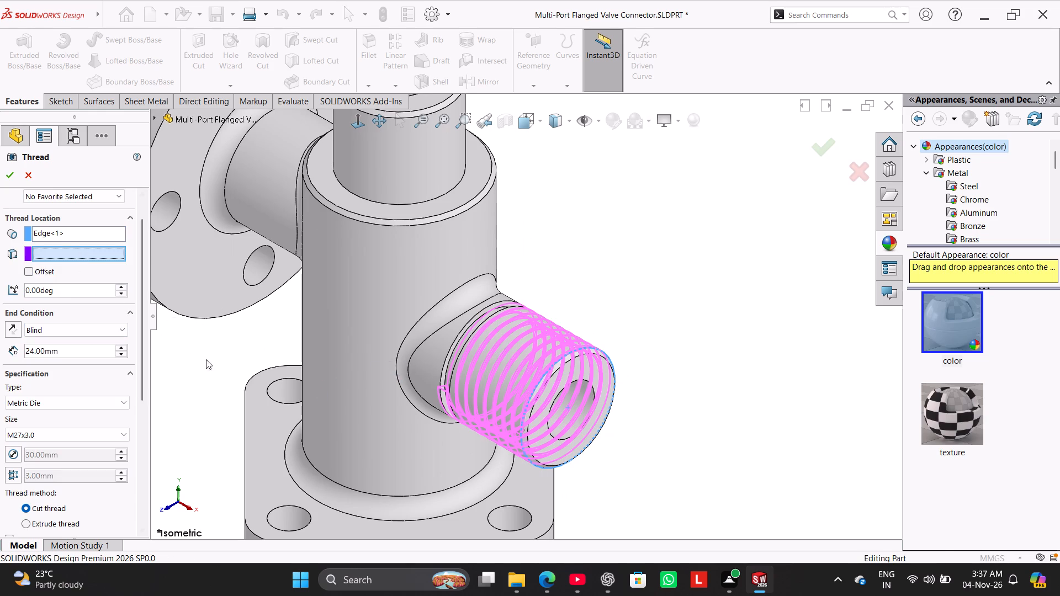
pyautogui.click(580, 370)
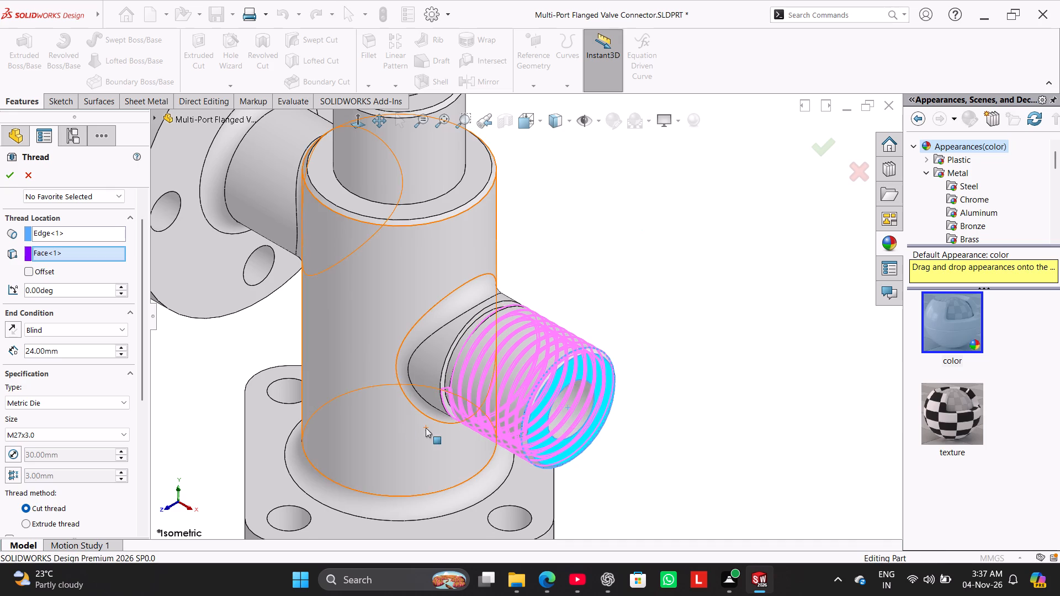
# Set the thread's end condition to Up To Selection, ending at the side stub's ring-shaped back face beside the neck.
pyautogui.click(94, 332)
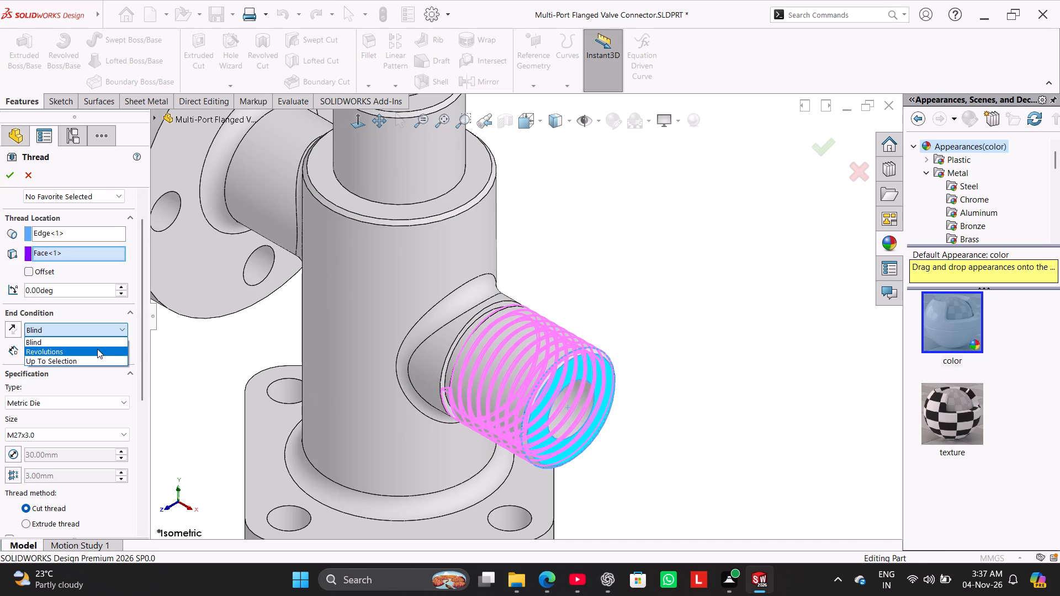
pyautogui.click(107, 358)
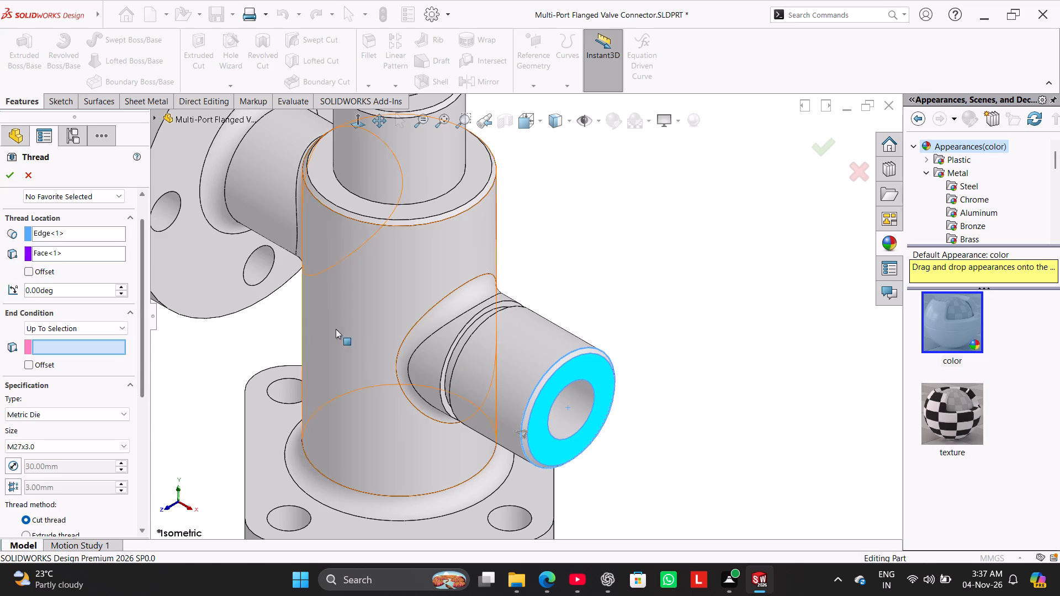
pyautogui.moveTo(575, 252); pyautogui.dragTo(638, 320, button='middle')
pyautogui.scroll(-7, 515, 322)
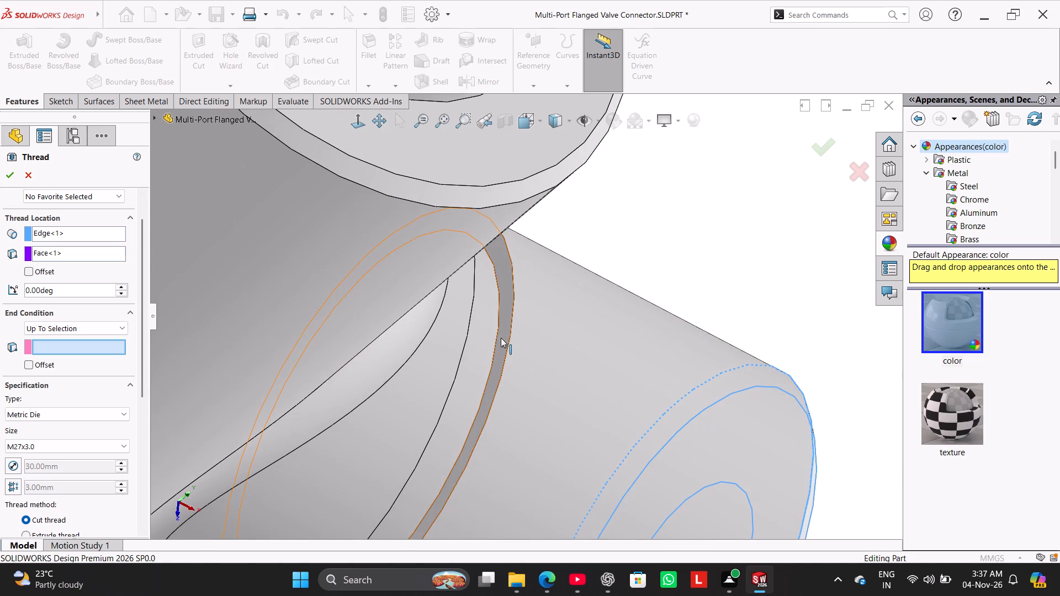
pyautogui.click(500, 324)
pyautogui.scroll(4, 555, 371)
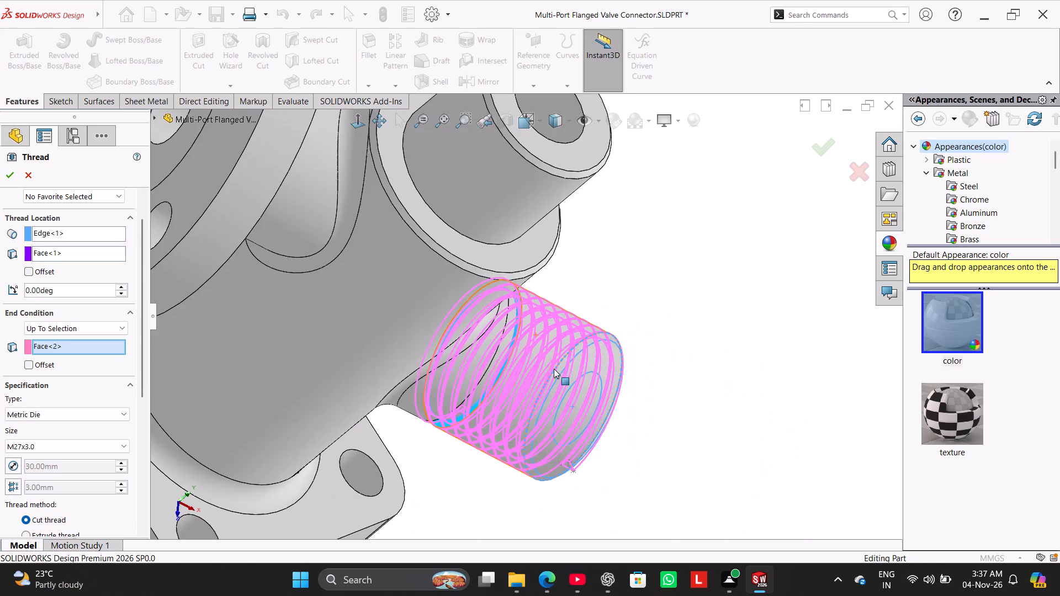
pyautogui.scroll(4, 554, 369)
pyautogui.moveTo(523, 397); pyautogui.dragTo(490, 409, button='middle')
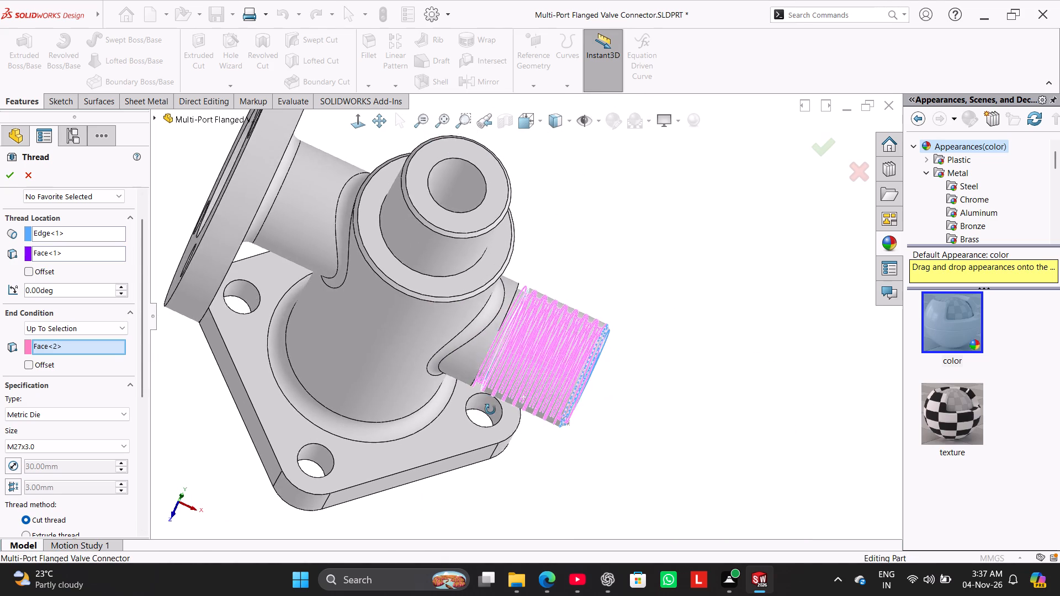
pyautogui.moveTo(490, 409); pyautogui.dragTo(485, 398, button='middle')
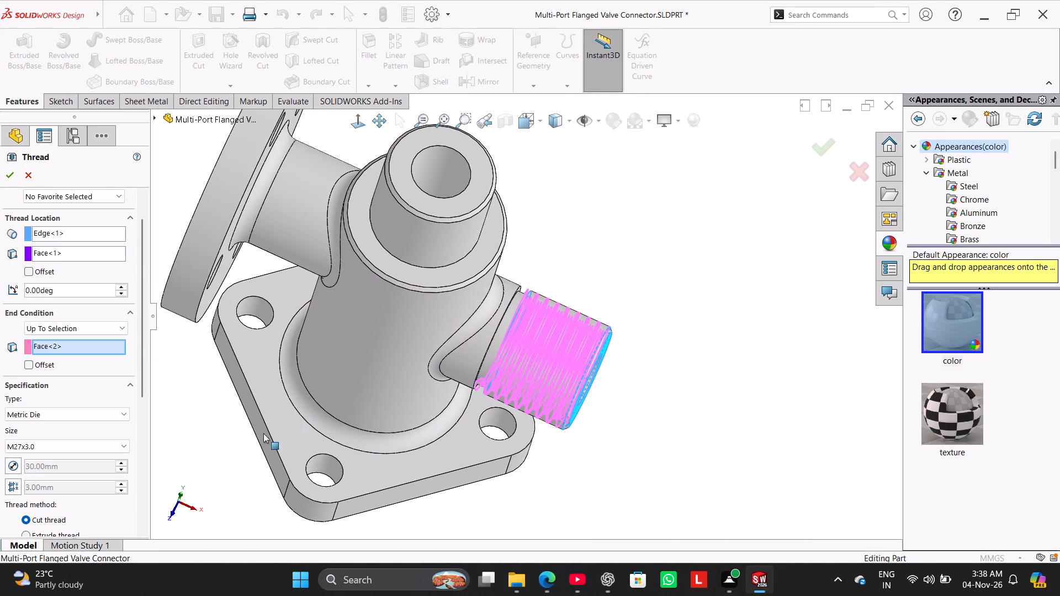
pyautogui.scroll(2, 255, 433)
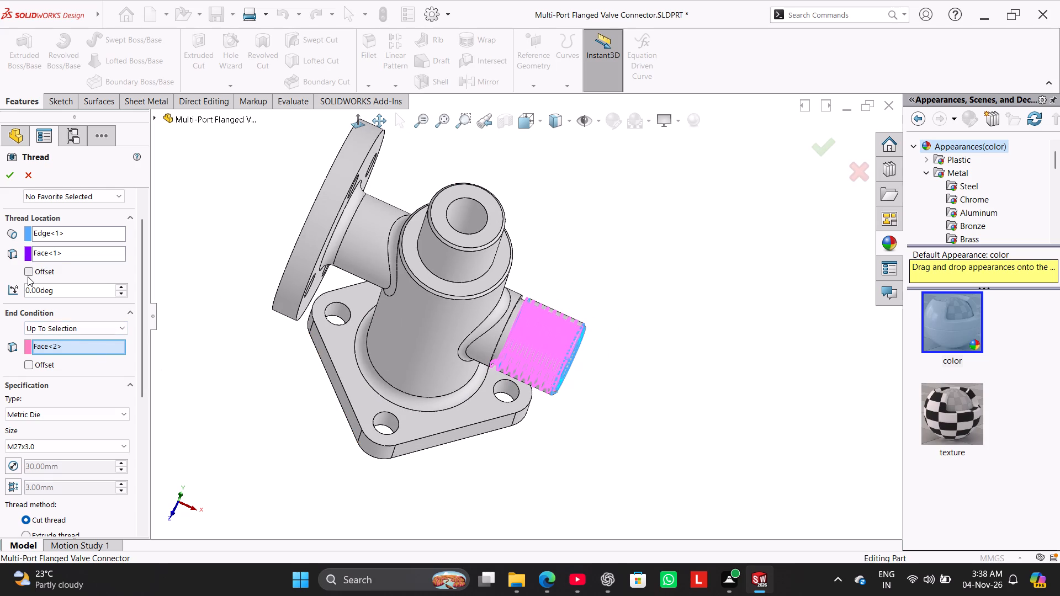
# Offset the thread's start location by 3 mm and reverse the offset to run outward beyond the stub's end face.
pyautogui.click(28, 276)
pyautogui.press('3')
pyautogui.press('Return')
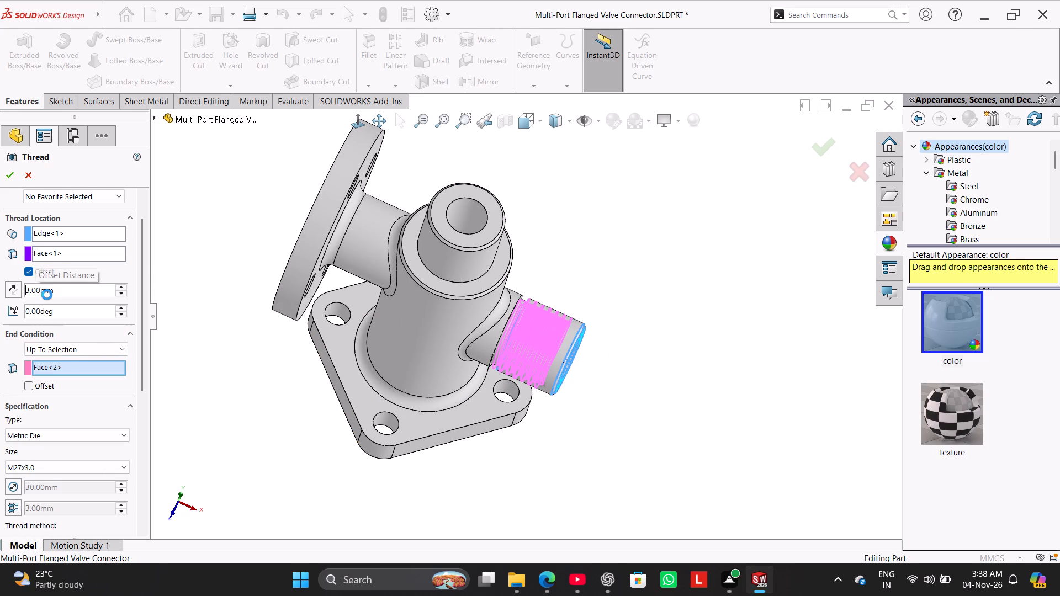
pyautogui.click(18, 293)
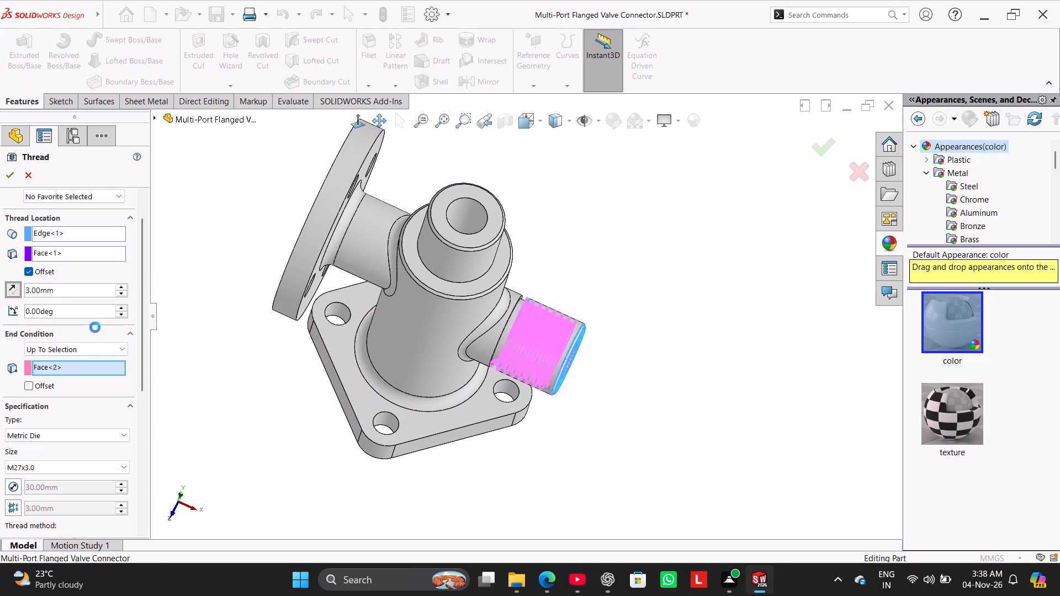
# Offset the thread's end location by 3 mm, extending it past the stub's ring-shaped back face towards the neck.
pyautogui.moveTo(139, 324); pyautogui.dragTo(154, 387)
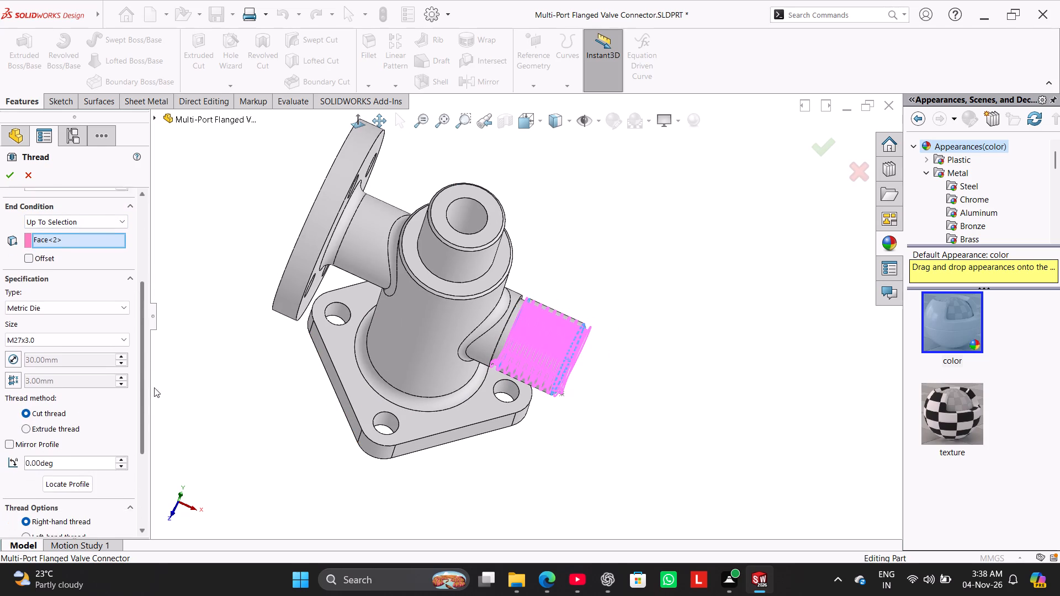
pyautogui.moveTo(154, 387); pyautogui.dragTo(159, 339)
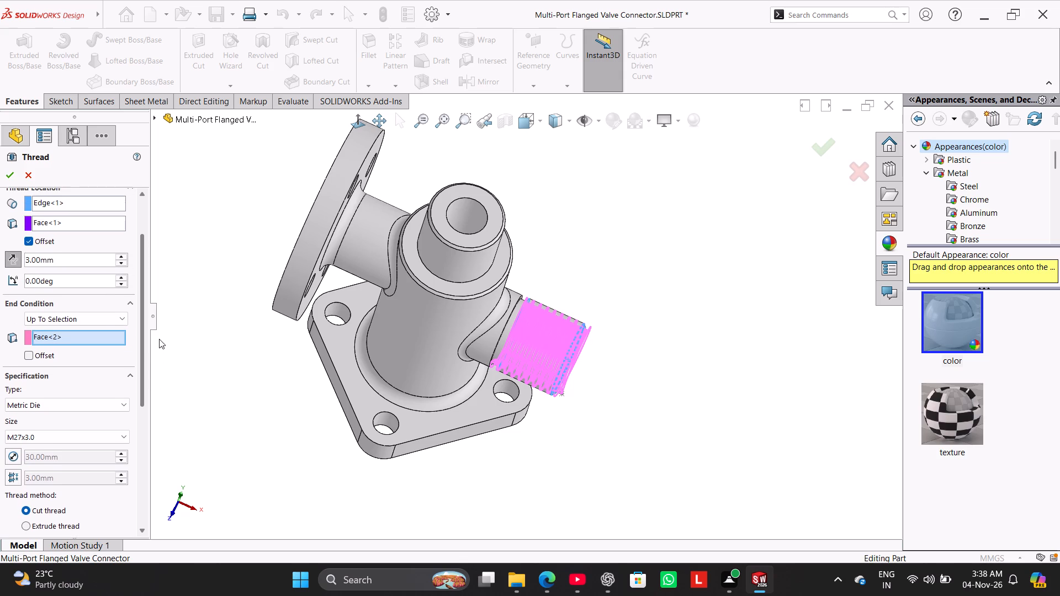
pyautogui.moveTo(159, 339); pyautogui.dragTo(158, 335)
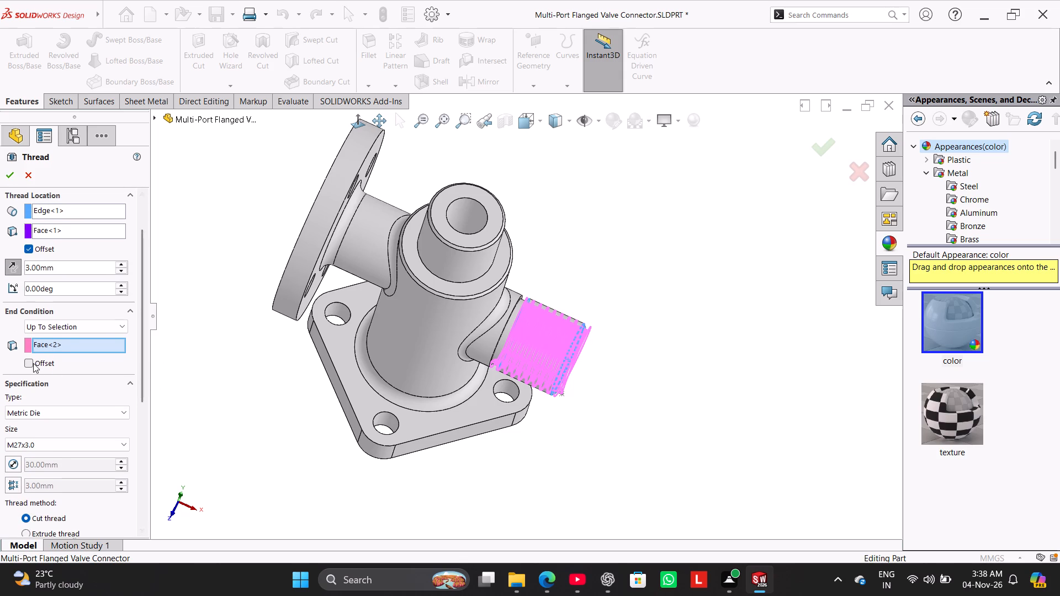
pyautogui.click(33, 363)
pyautogui.press('3')
pyautogui.press('Return')
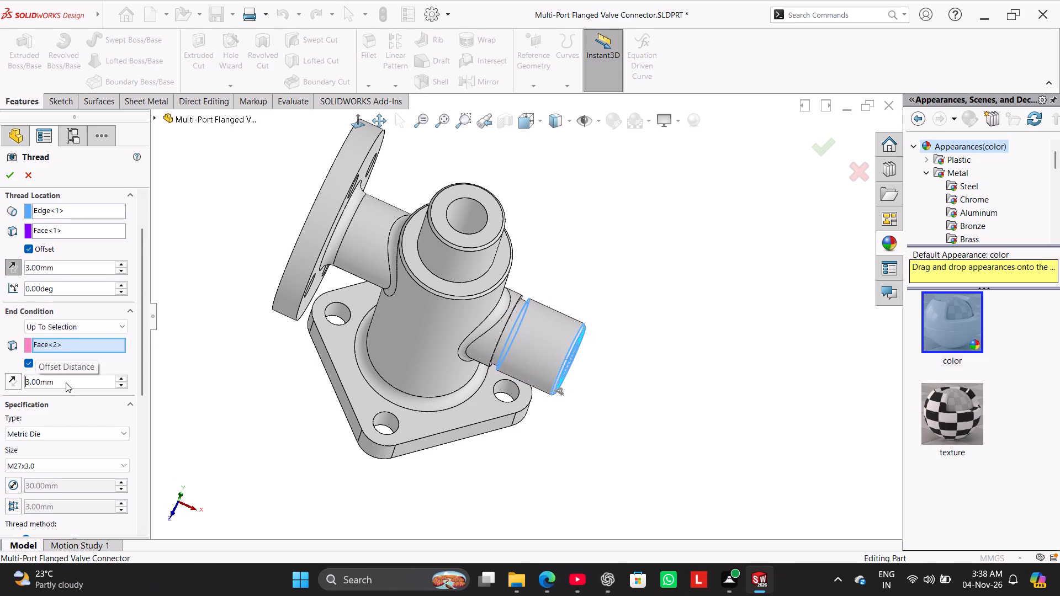
pyautogui.click(13, 382)
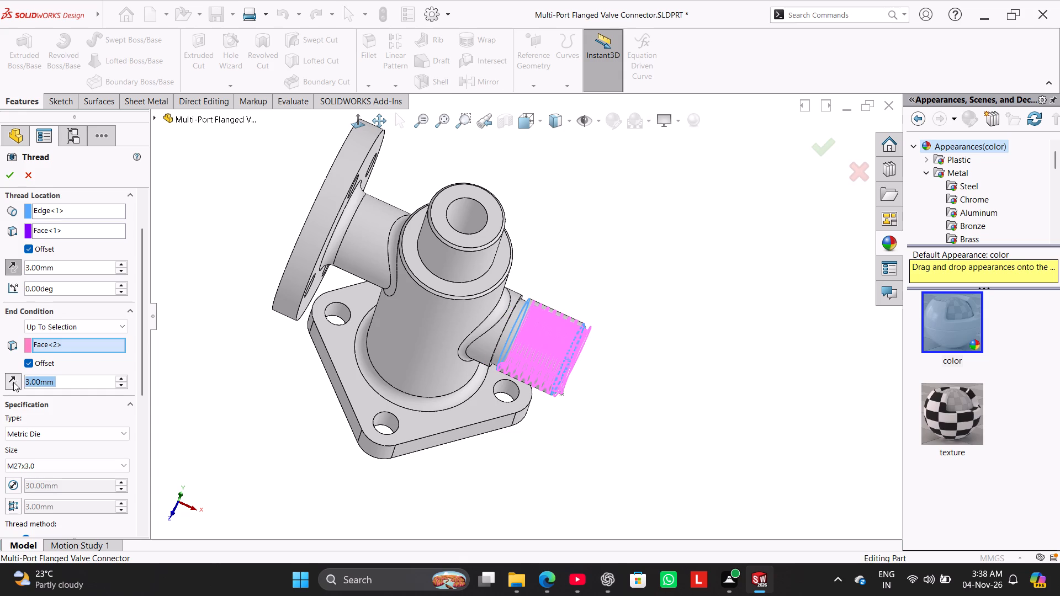
pyautogui.click(13, 382)
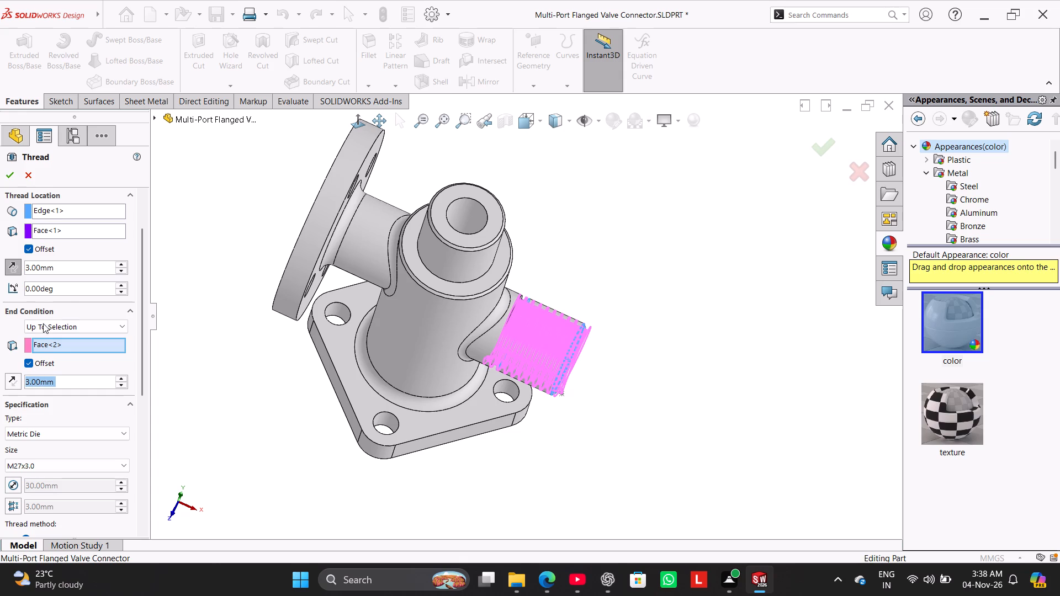
# Trim the thread with both its start and end faces, and complete the right-hand M27x3.0 Metric Die cut thread.
pyautogui.moveTo(141, 339); pyautogui.dragTo(144, 371)
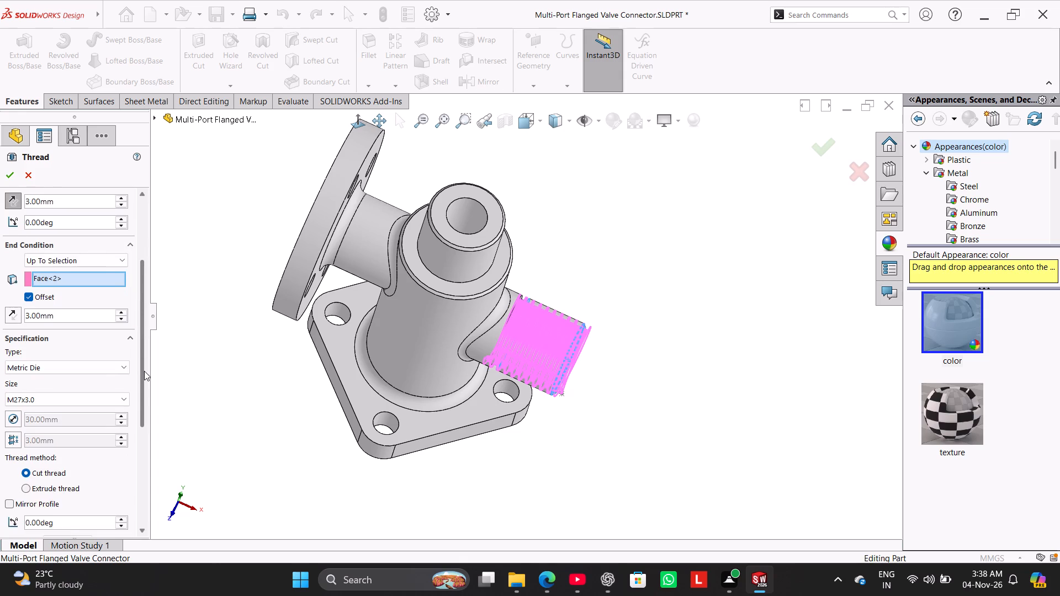
pyautogui.moveTo(144, 371); pyautogui.dragTo(134, 469)
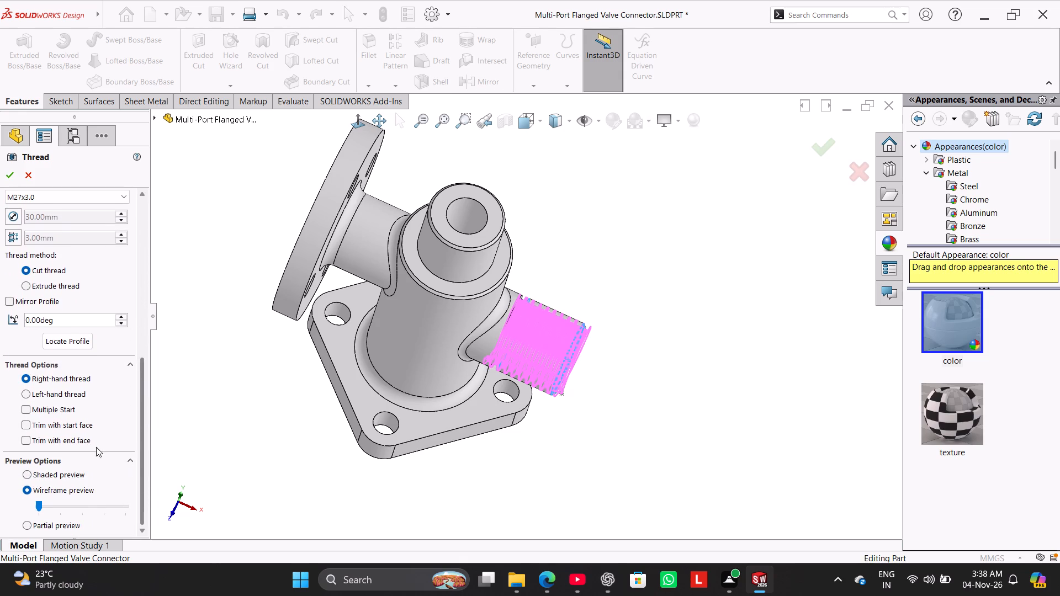
pyautogui.click(75, 426)
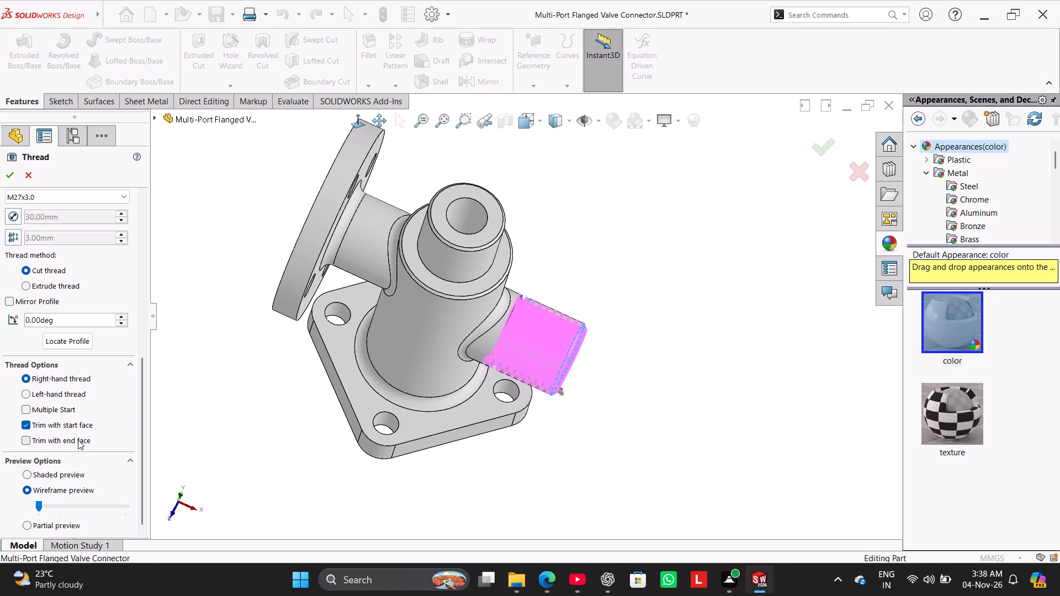
pyautogui.click(78, 440)
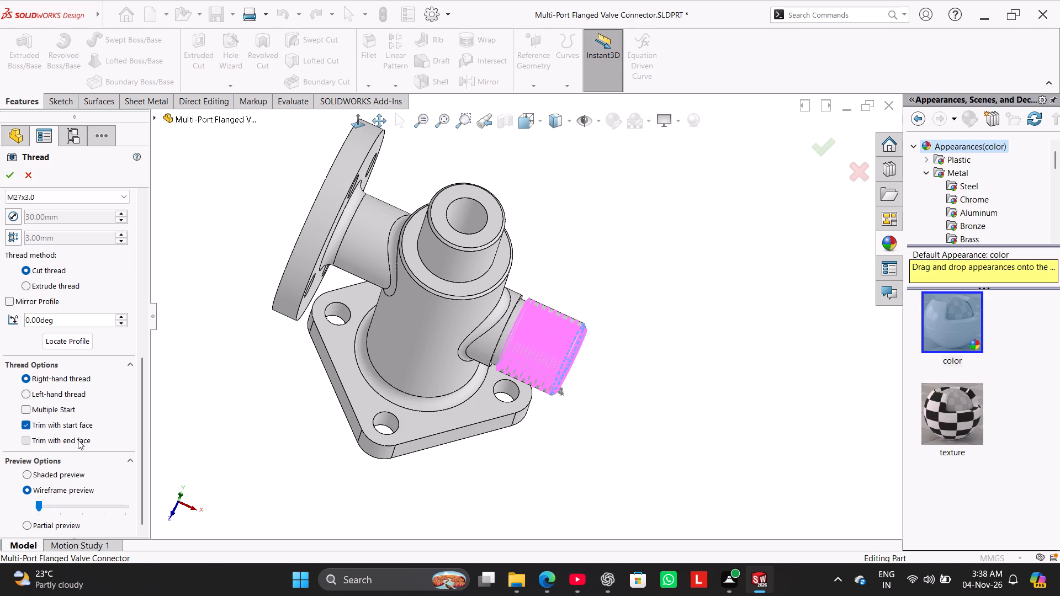
pyautogui.click(8, 178)
pyautogui.click(228, 368)
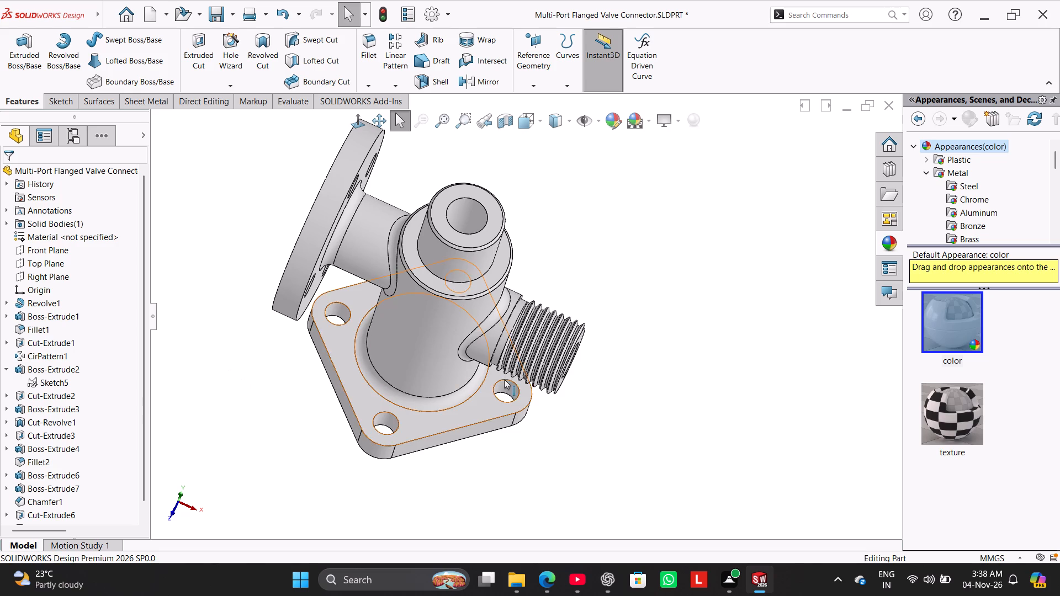
# Examine the side stub's cut thread from isometric, top and oblique angles, checking both thread ends.
pyautogui.scroll(-2, 600, 326)
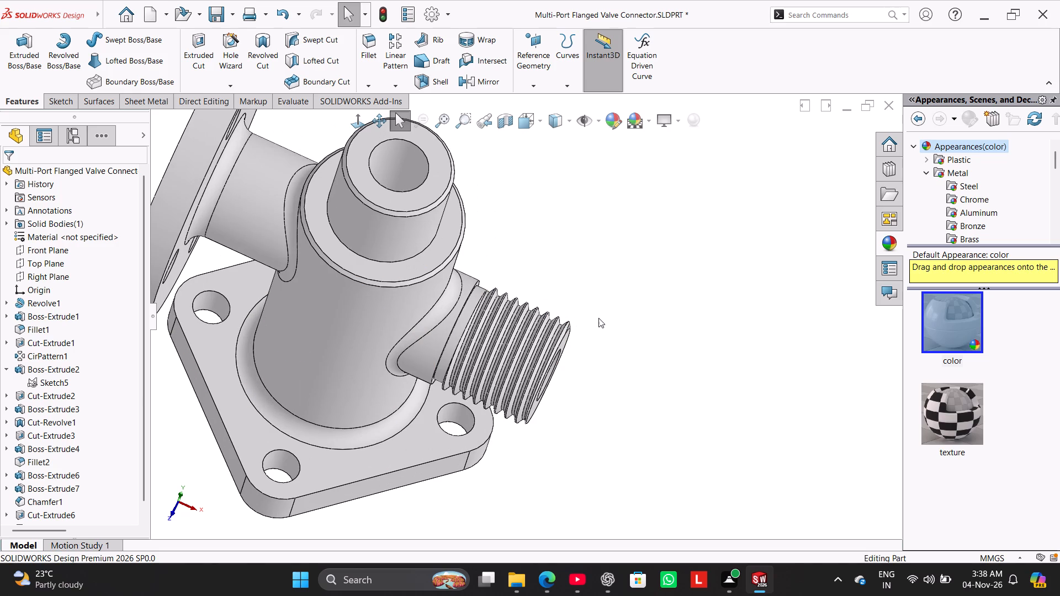
pyautogui.moveTo(612, 353); pyautogui.dragTo(683, 275, button='right')
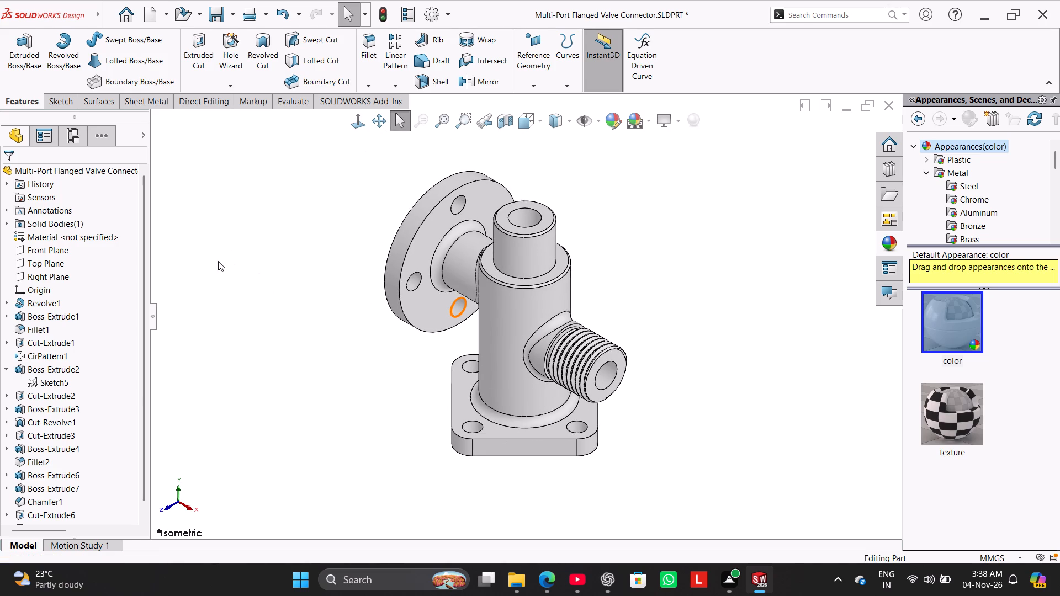
pyautogui.hotkey('ctrl', '5')
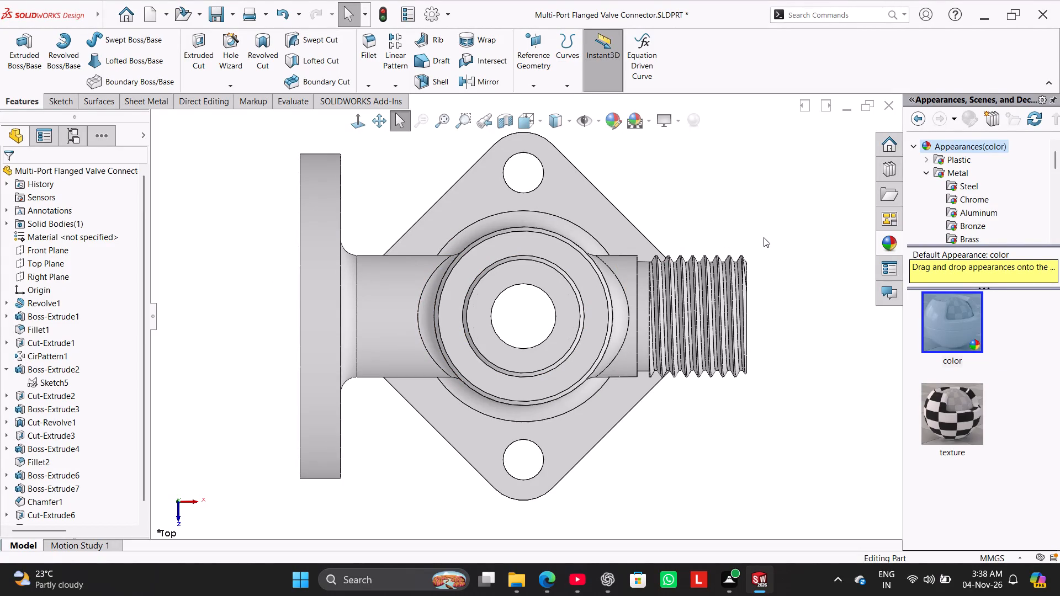
pyautogui.scroll(-4, 765, 239)
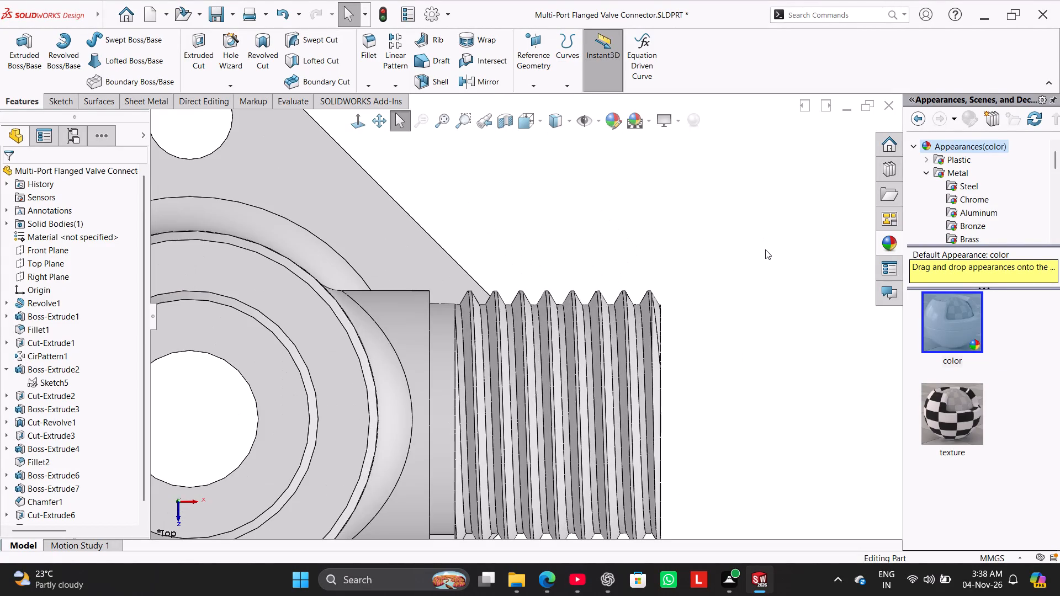
pyautogui.moveTo(738, 282); pyautogui.dragTo(711, 190, button='middle')
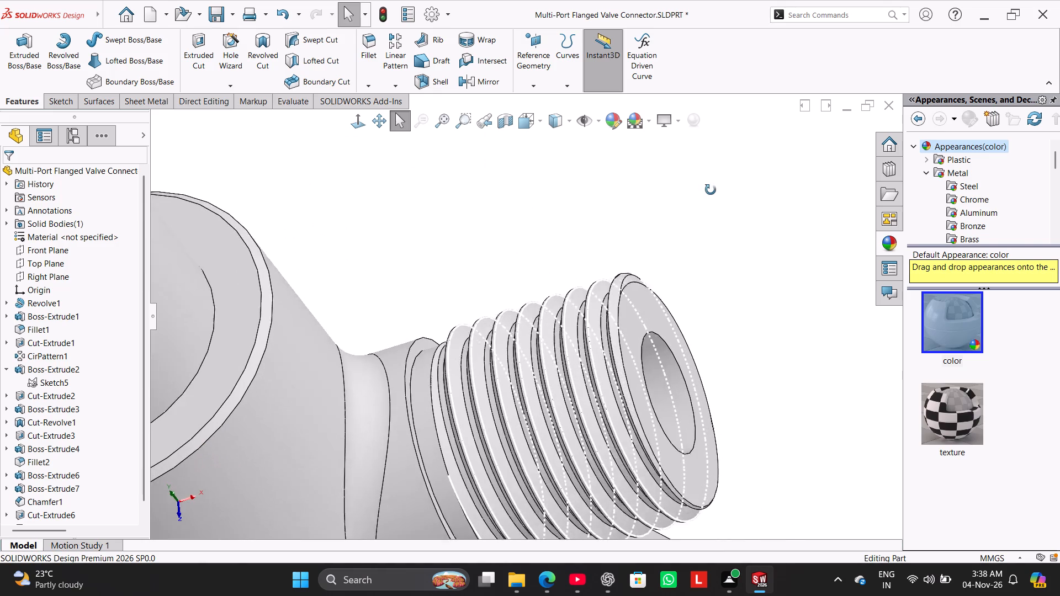
pyautogui.moveTo(711, 190); pyautogui.dragTo(692, 164, button='middle')
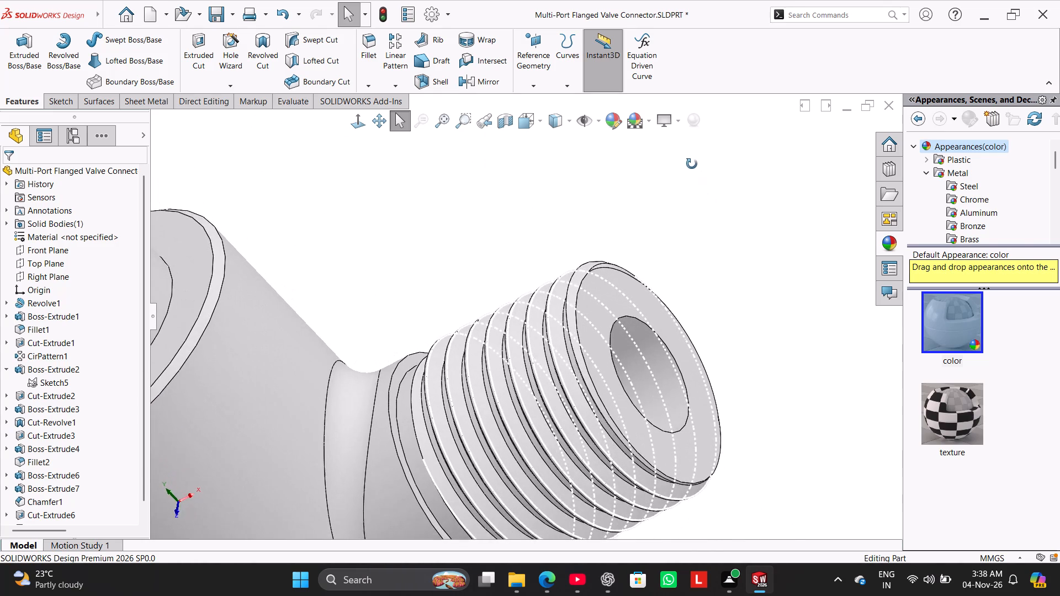
pyautogui.moveTo(692, 164); pyautogui.dragTo(729, 256, button='middle')
pyautogui.scroll(3, 622, 253)
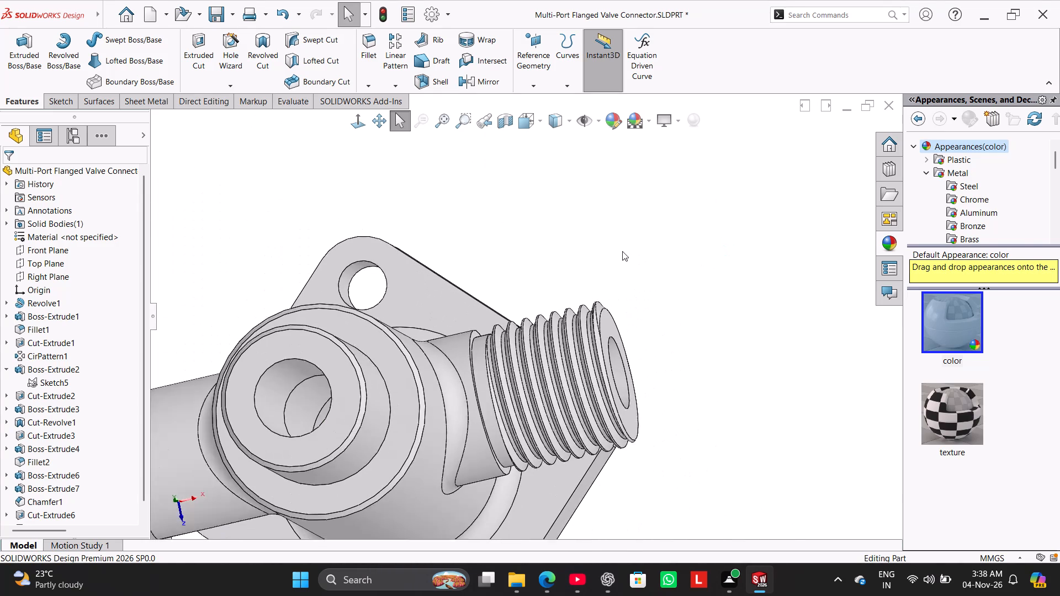
pyautogui.scroll(1, 622, 251)
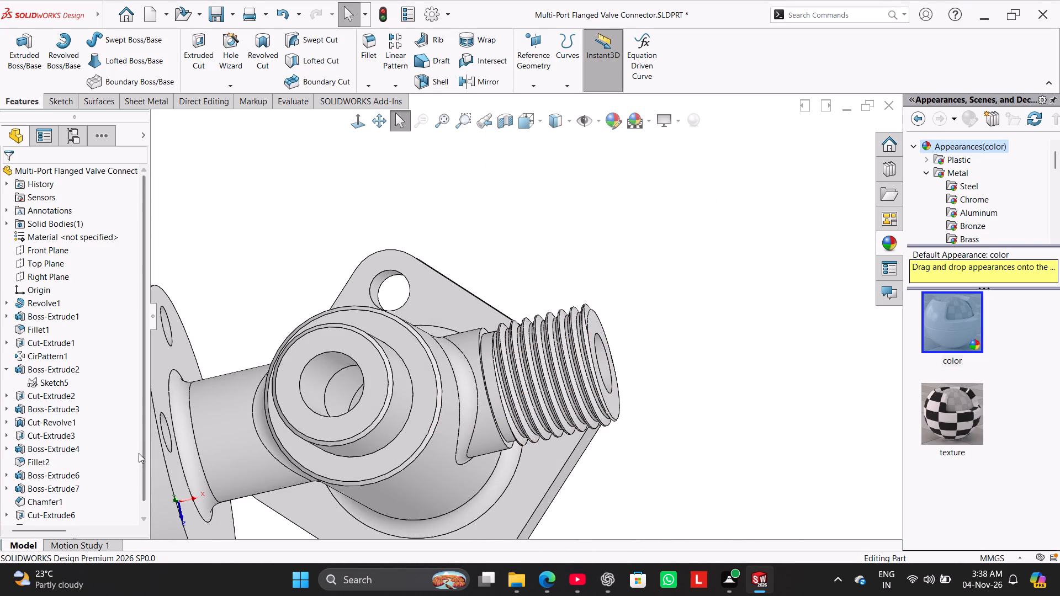
# Edit the side stub's thread feature to remove the offset from its start location.
pyautogui.moveTo(139, 455); pyautogui.dragTo(141, 502)
pyautogui.rightClick(54, 512)
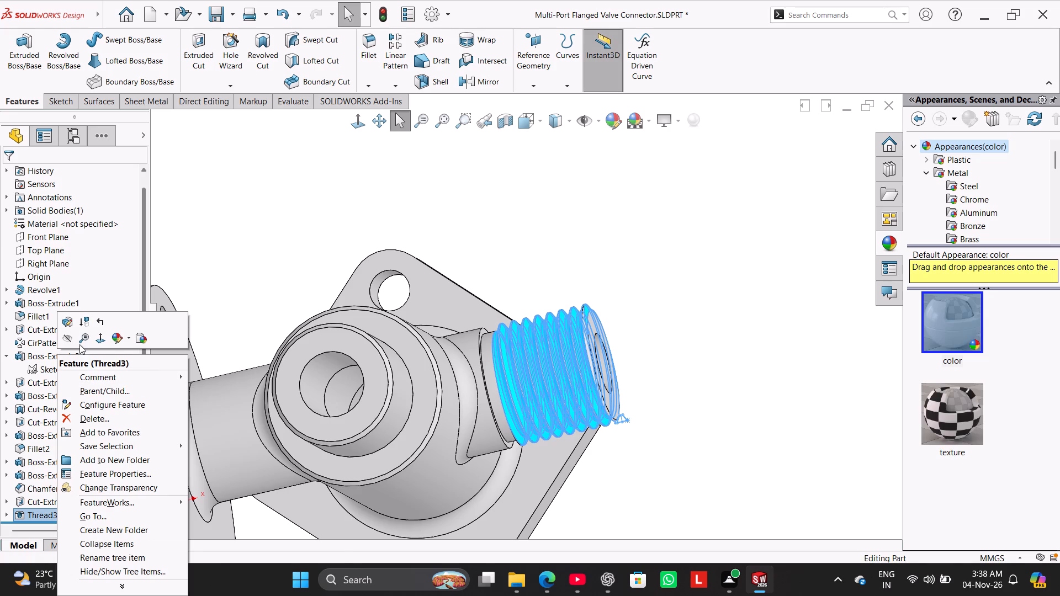
pyautogui.click(71, 324)
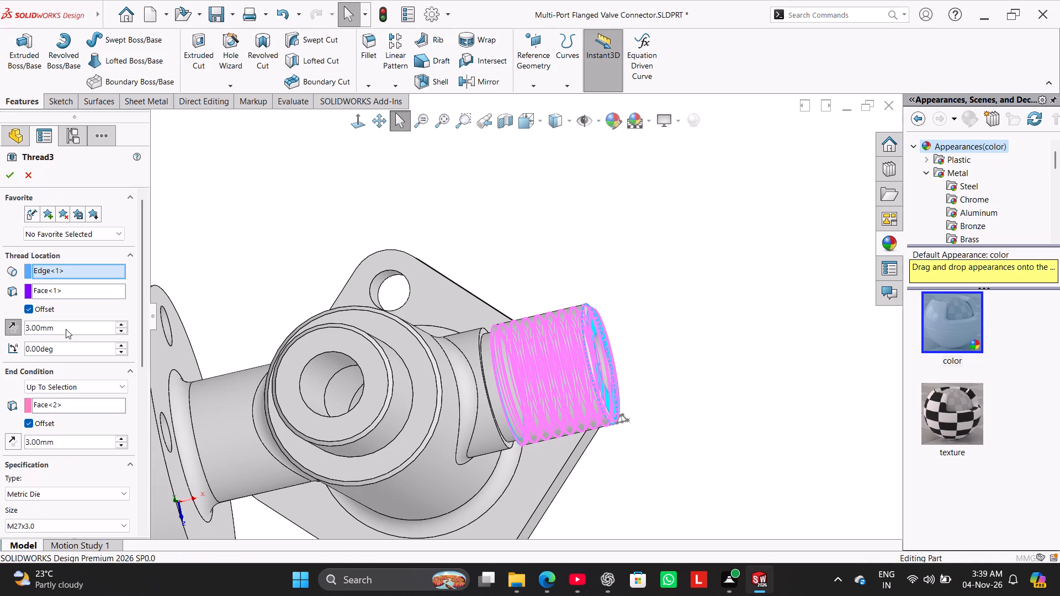
pyautogui.click(30, 308)
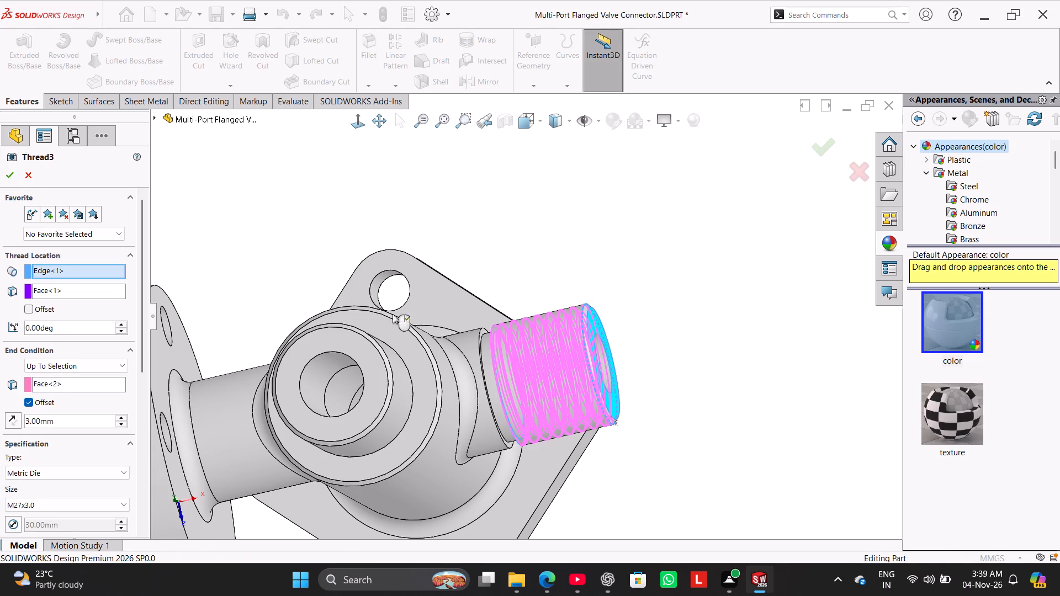
pyautogui.click(6, 174)
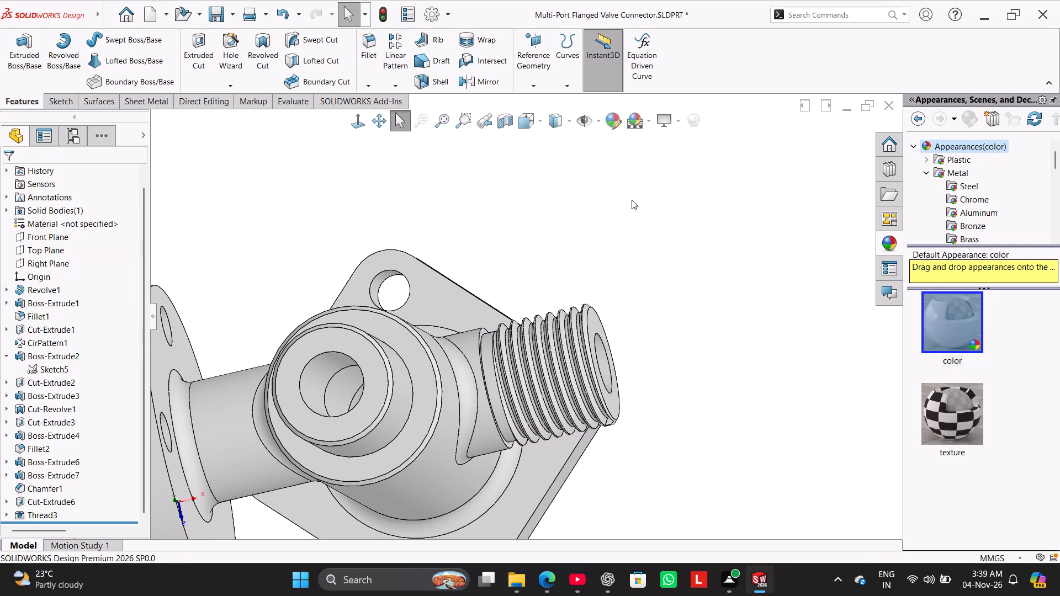
# Examine the edited thread from the top and around the stub's outer end, checking where the thread starts.
pyautogui.hotkey('ctrl', '5')
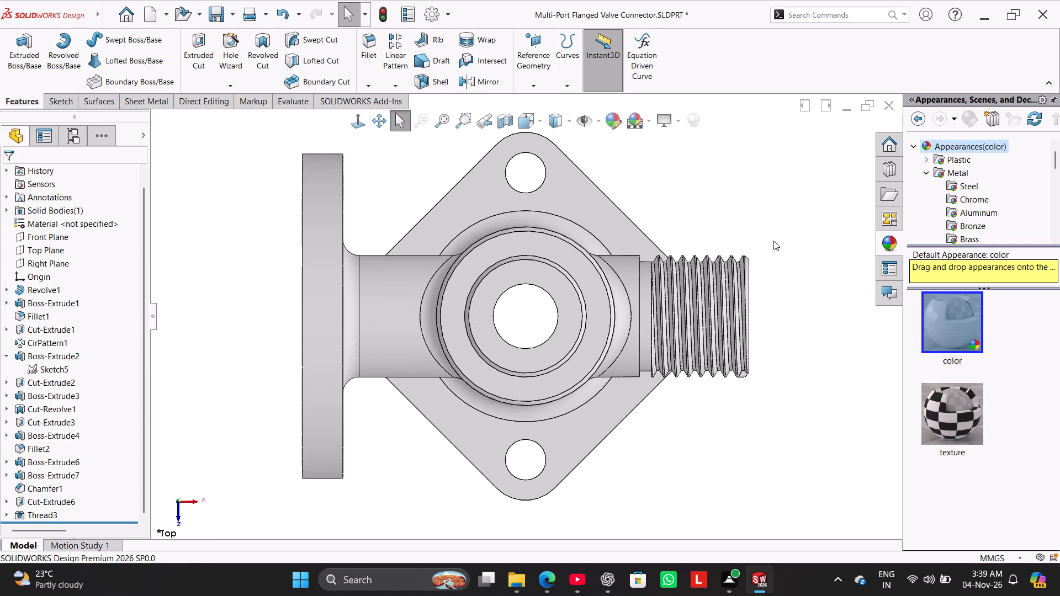
pyautogui.scroll(-2, 774, 260)
pyautogui.moveTo(764, 347); pyautogui.dragTo(764, 307, button='middle')
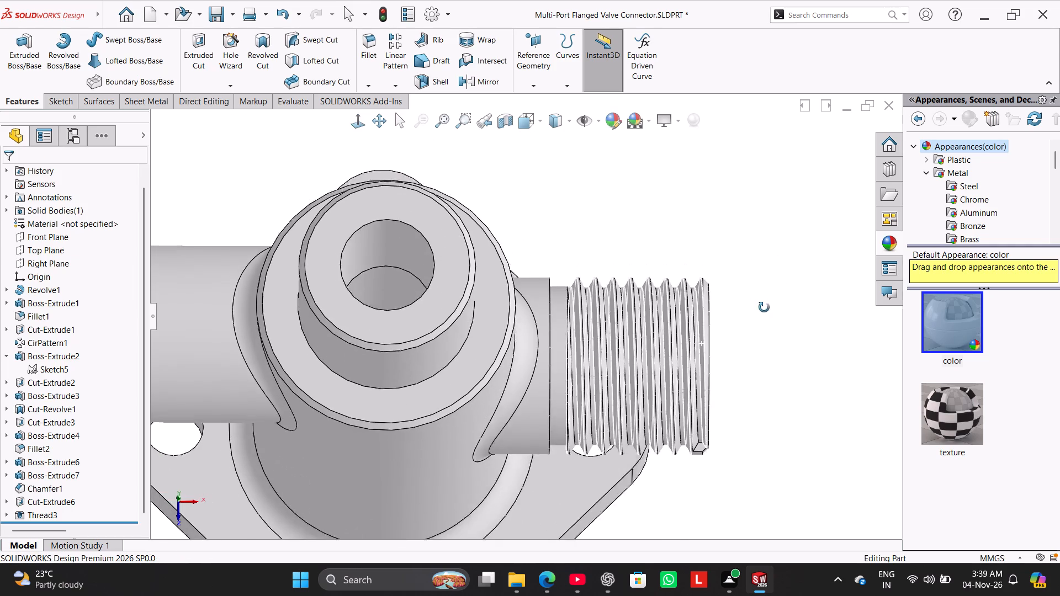
pyautogui.moveTo(764, 307); pyautogui.dragTo(675, 156, button='middle')
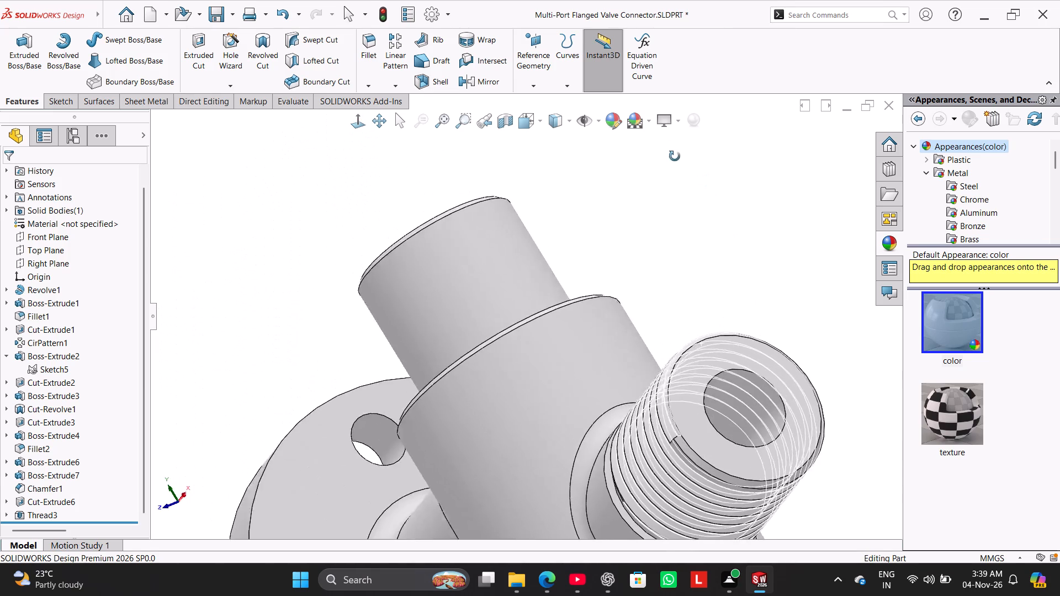
pyautogui.moveTo(675, 156); pyautogui.dragTo(676, 158, button='middle')
pyautogui.scroll(-2, 732, 278)
pyautogui.scroll(3, 736, 292)
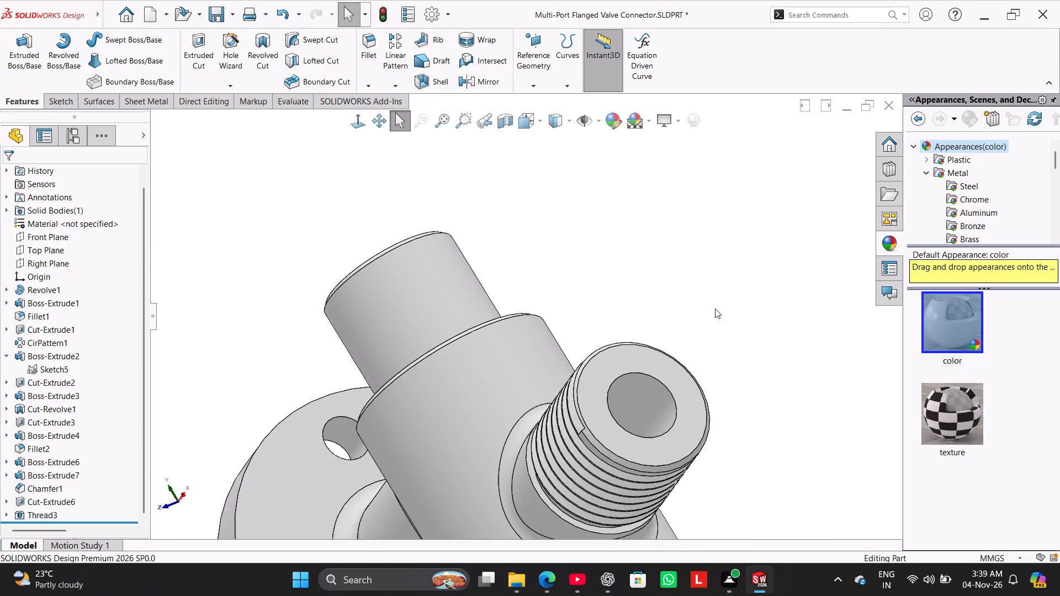
pyautogui.moveTo(698, 315); pyautogui.dragTo(702, 435, button='middle')
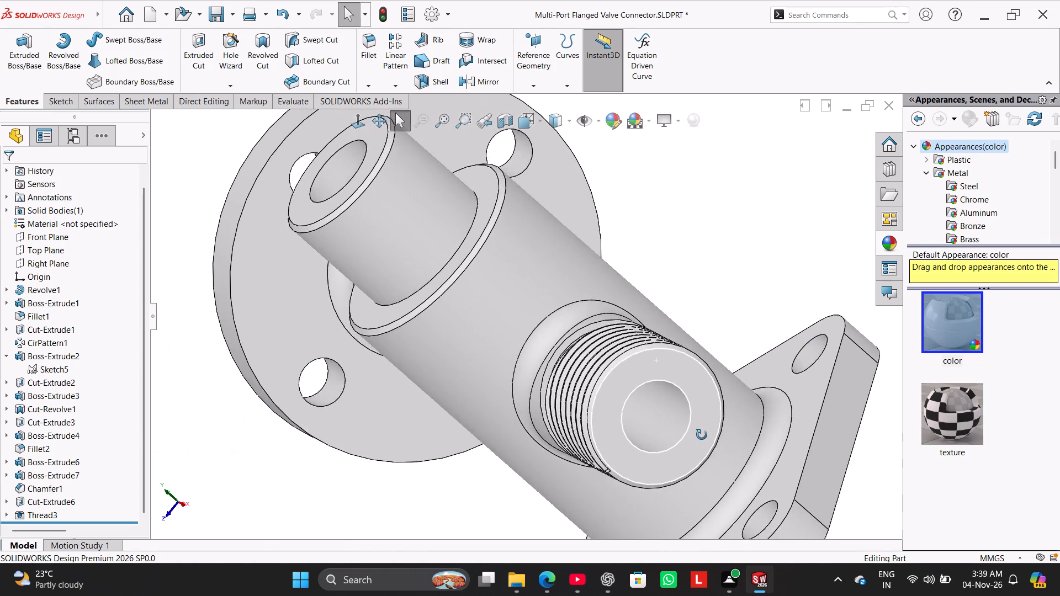
pyautogui.moveTo(702, 435); pyautogui.dragTo(775, 473, button='middle')
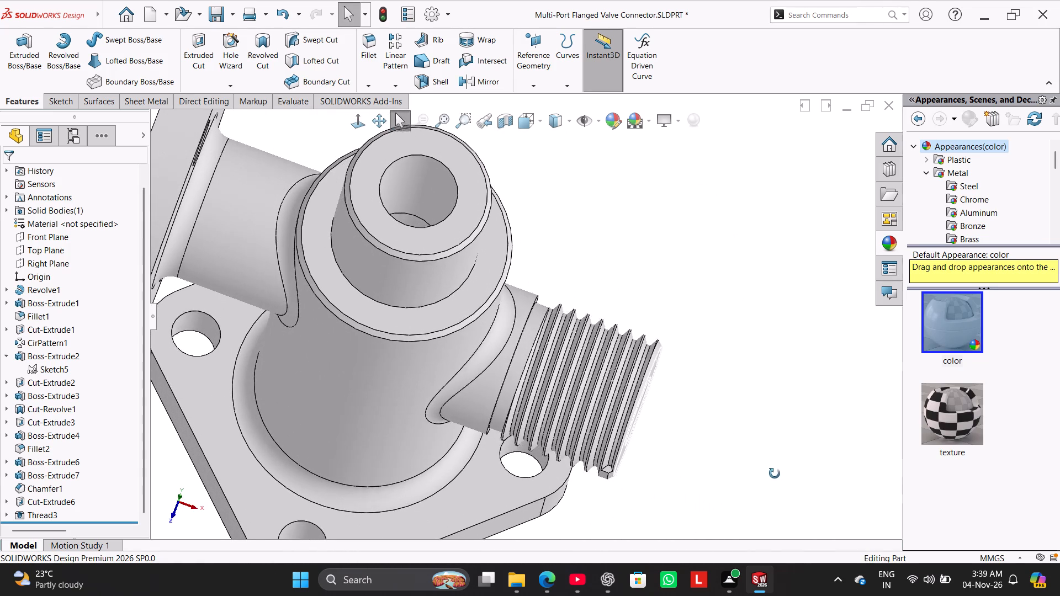
pyautogui.moveTo(775, 473); pyautogui.dragTo(726, 267, button='middle')
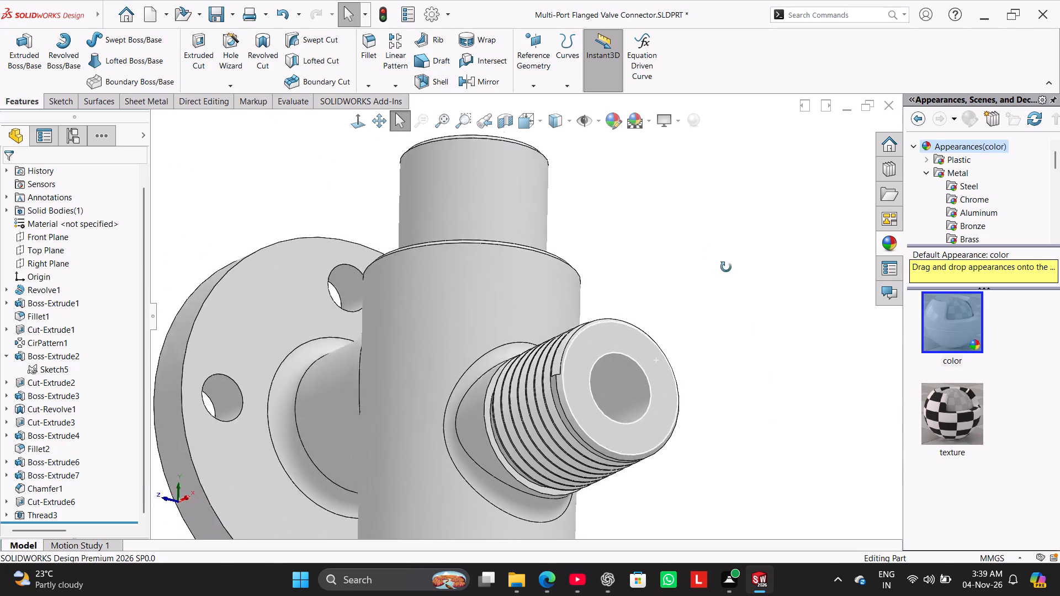
pyautogui.moveTo(726, 267); pyautogui.dragTo(780, 420, button='middle')
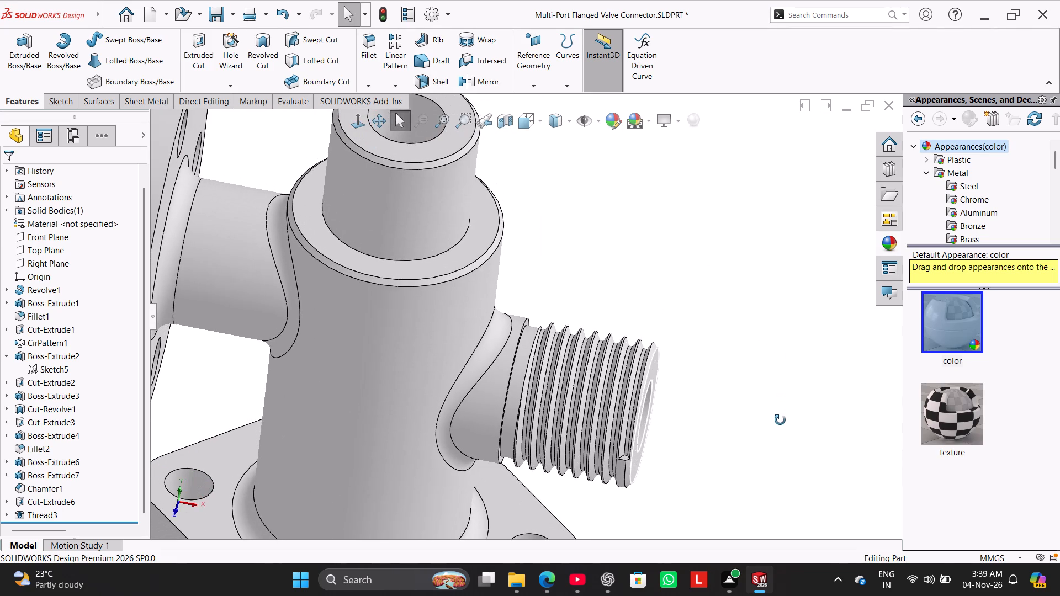
pyautogui.moveTo(780, 420); pyautogui.dragTo(784, 394, button='middle')
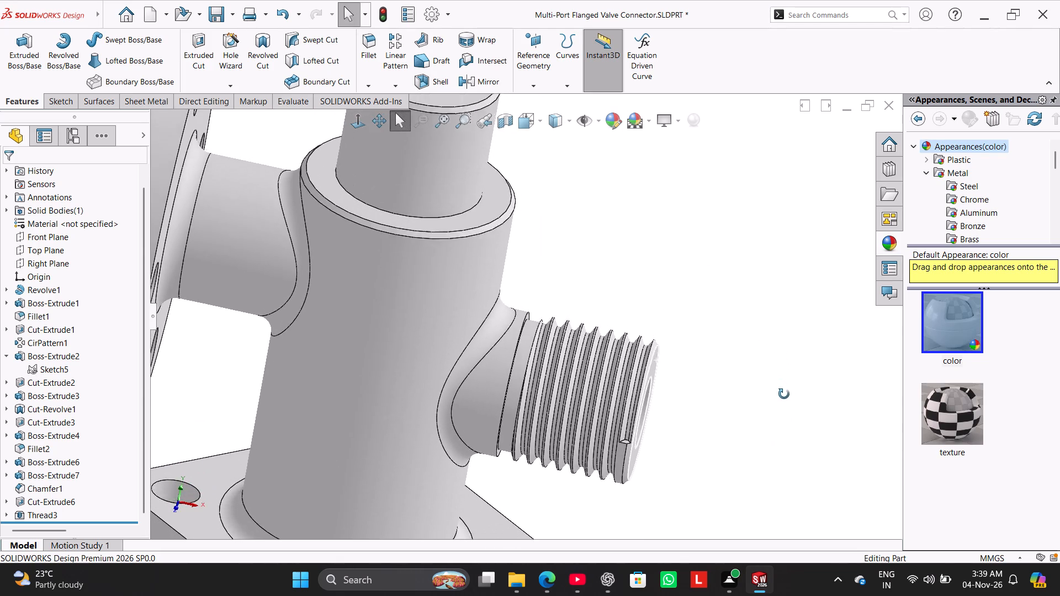
pyautogui.moveTo(784, 394); pyautogui.dragTo(766, 348, button='middle')
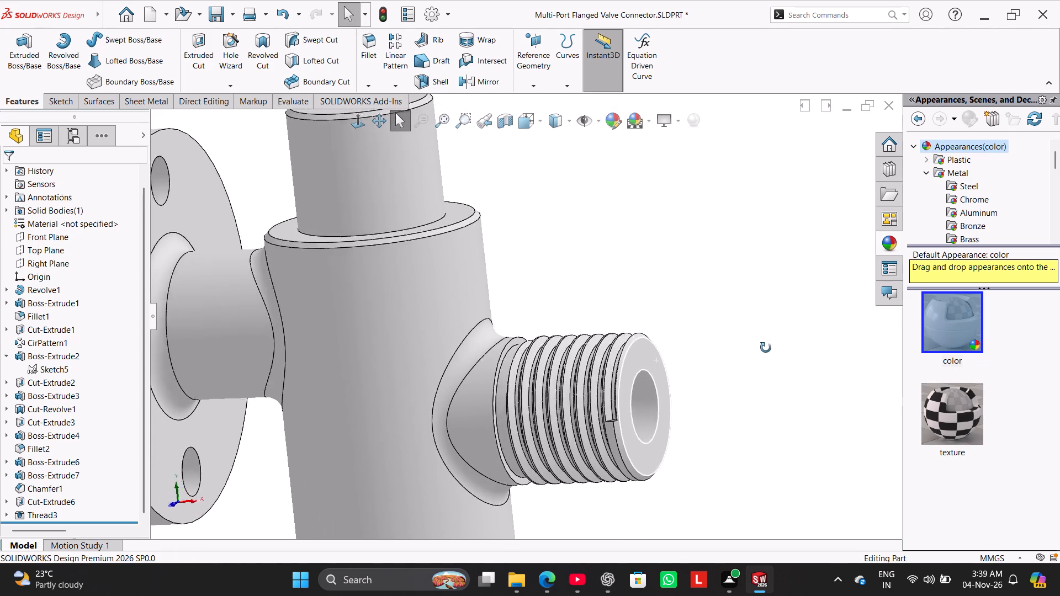
pyautogui.moveTo(766, 348); pyautogui.dragTo(789, 393, button='middle')
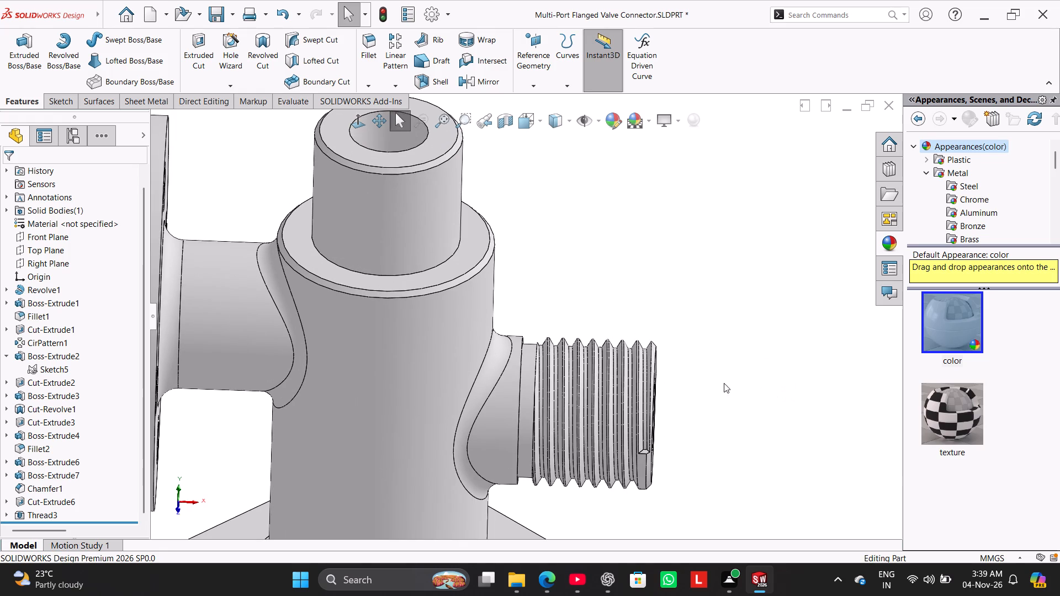
pyautogui.moveTo(607, 318); pyautogui.dragTo(611, 355, button='middle')
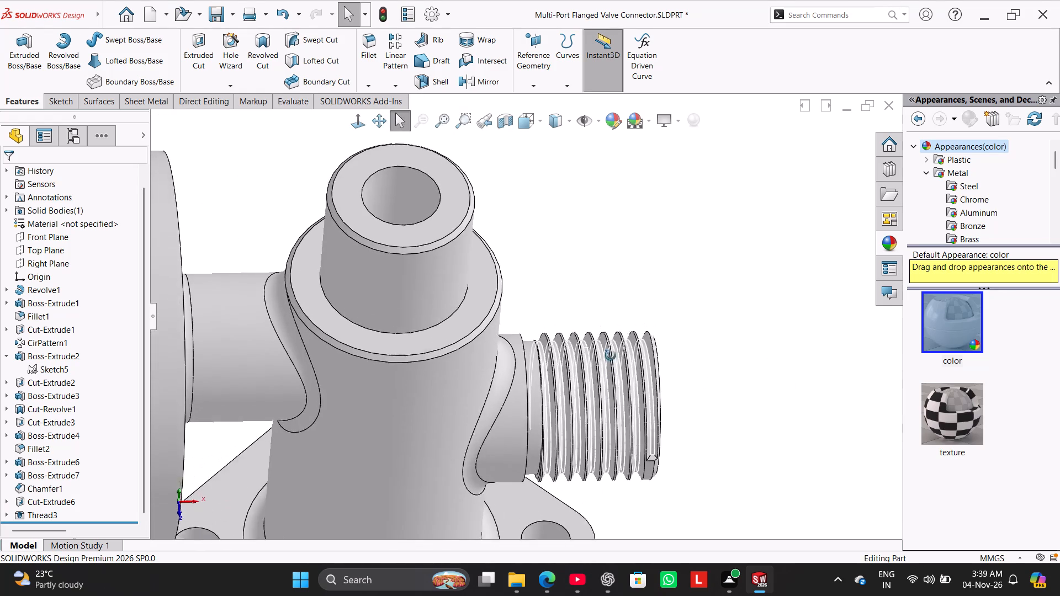
# Edit the side stub's thread feature to turn its 3 mm start-location offset back on, keeping both end trims.
pyautogui.moveTo(611, 355); pyautogui.dragTo(613, 312, button='middle')
pyautogui.moveTo(595, 363); pyautogui.dragTo(600, 328, button='middle')
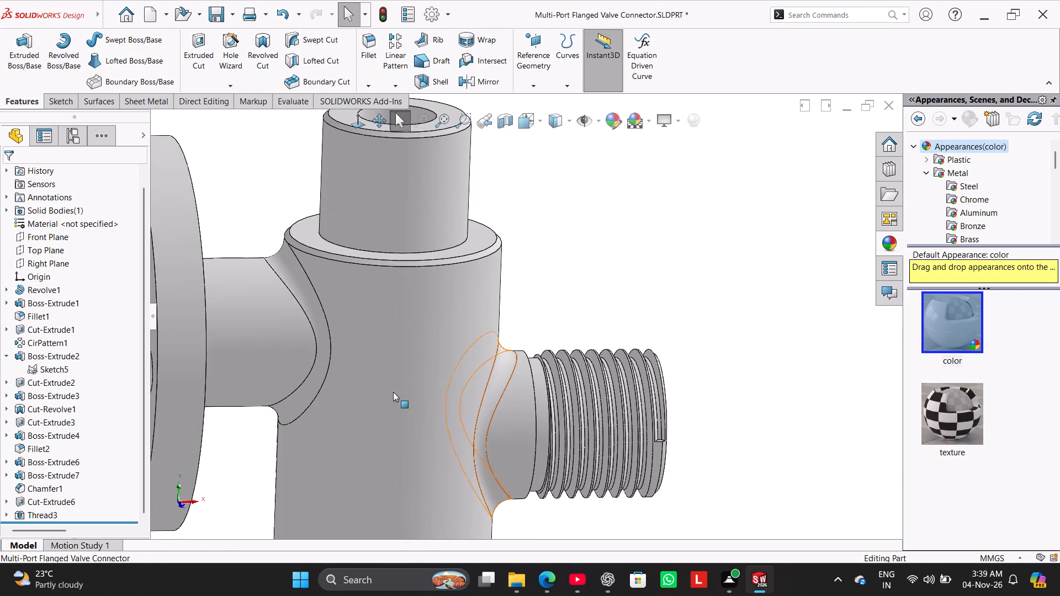
pyautogui.rightClick(49, 513)
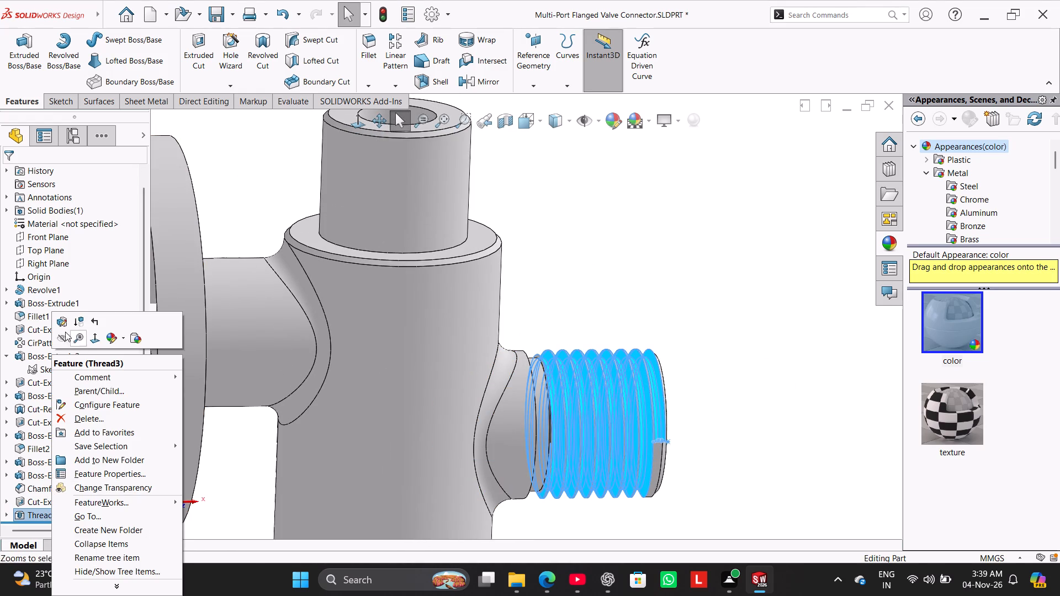
pyautogui.click(60, 322)
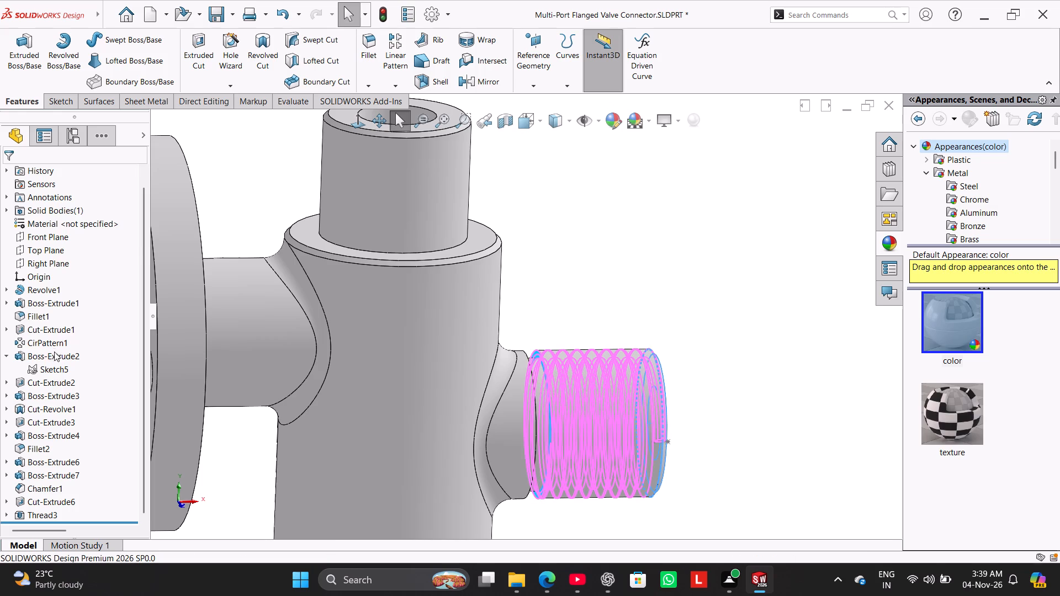
pyautogui.click(30, 311)
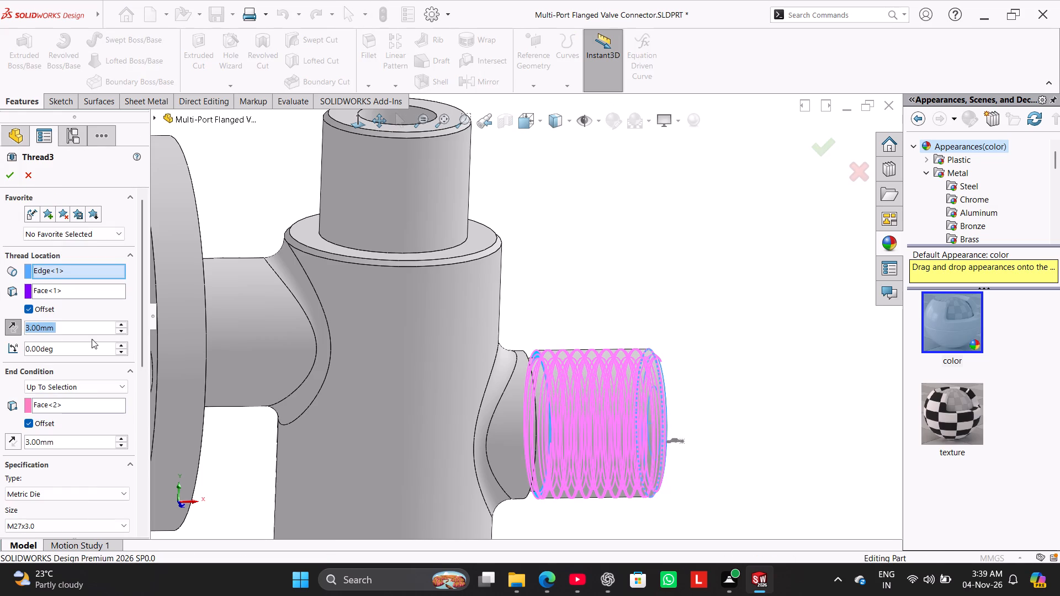
pyautogui.moveTo(139, 316); pyautogui.dragTo(153, 493)
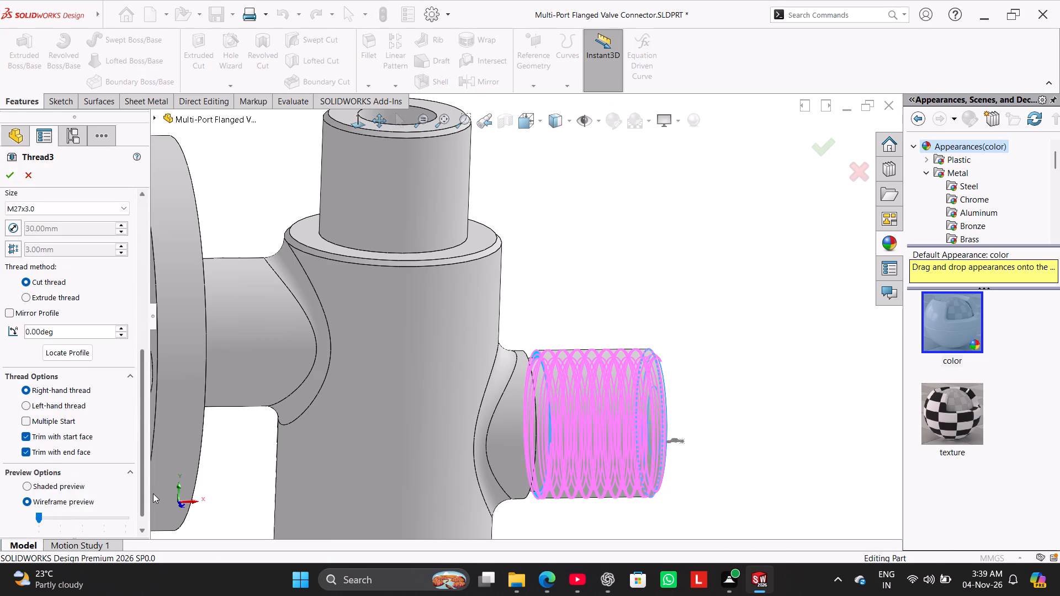
pyautogui.moveTo(153, 493); pyautogui.dragTo(204, 221)
pyautogui.click(14, 176)
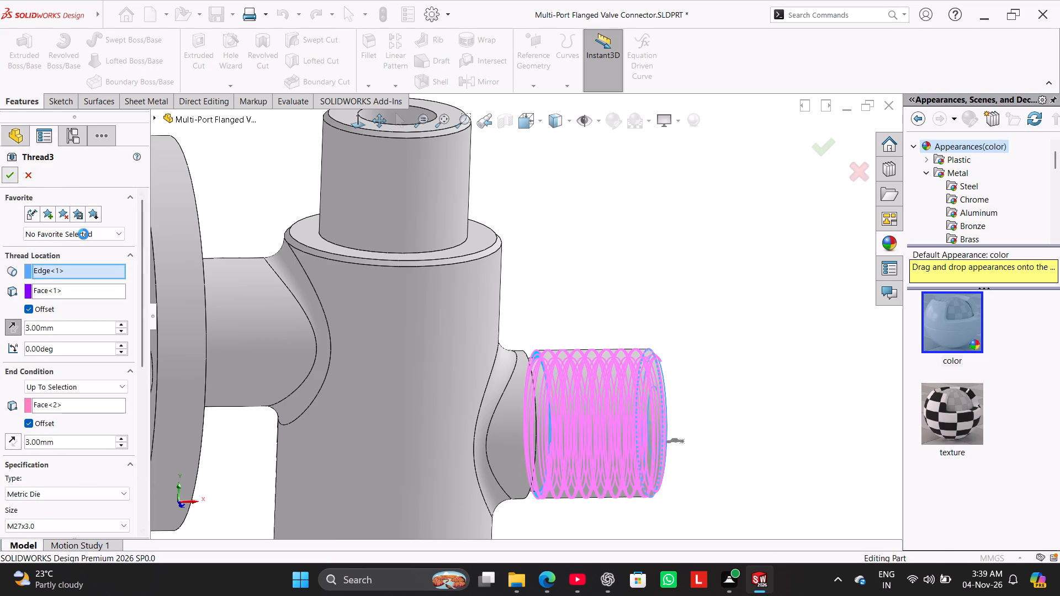
# Examine the side stub's rebuilt thread up close from several angles, checking its outer start and inner end.
pyautogui.click(554, 247)
pyautogui.moveTo(648, 301); pyautogui.dragTo(608, 306, button='middle')
pyautogui.scroll(-2, 664, 342)
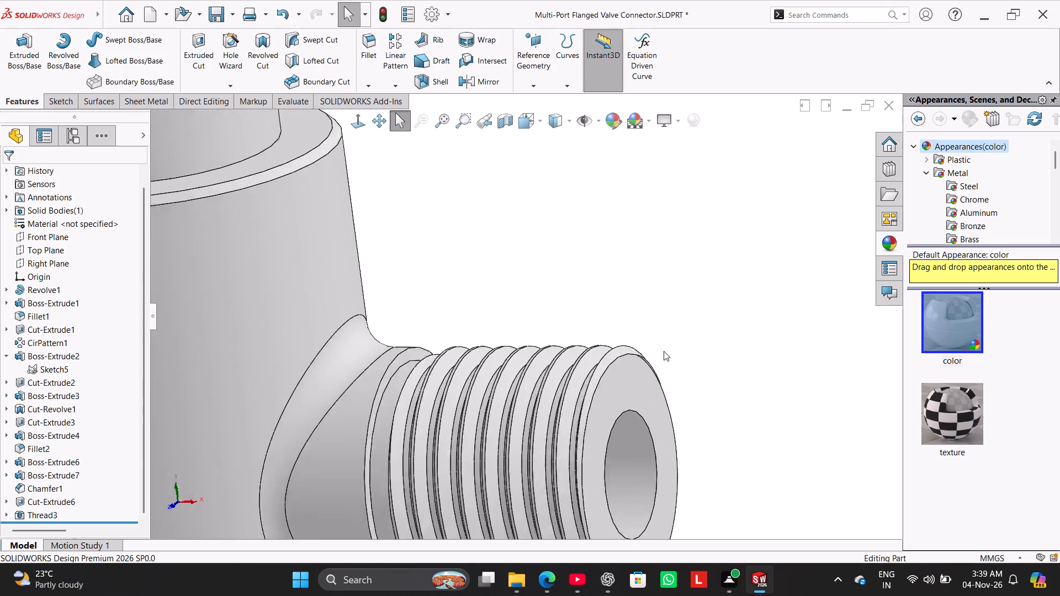
pyautogui.scroll(-3, 664, 351)
pyautogui.moveTo(619, 370); pyautogui.dragTo(564, 454, button='middle')
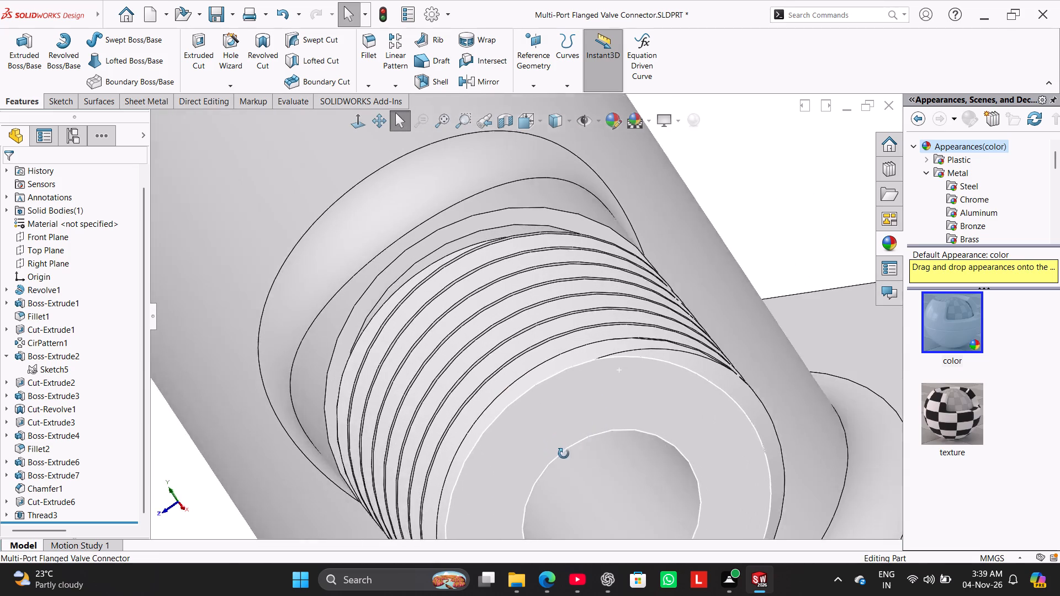
pyautogui.moveTo(564, 454); pyautogui.dragTo(589, 465, button='middle')
pyautogui.scroll(7, 596, 437)
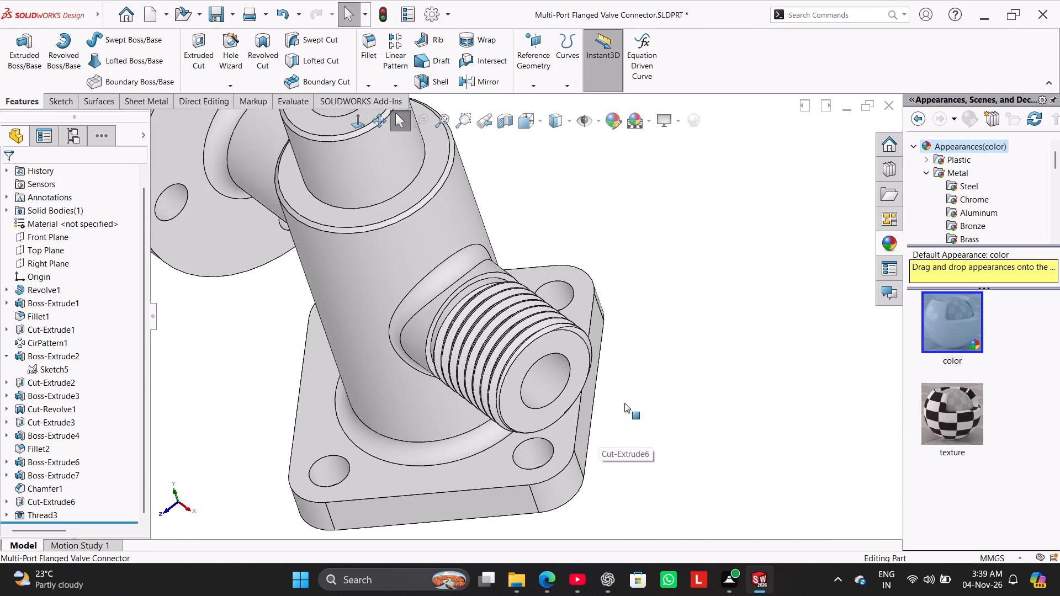
pyautogui.moveTo(626, 400); pyautogui.dragTo(685, 327, button='right')
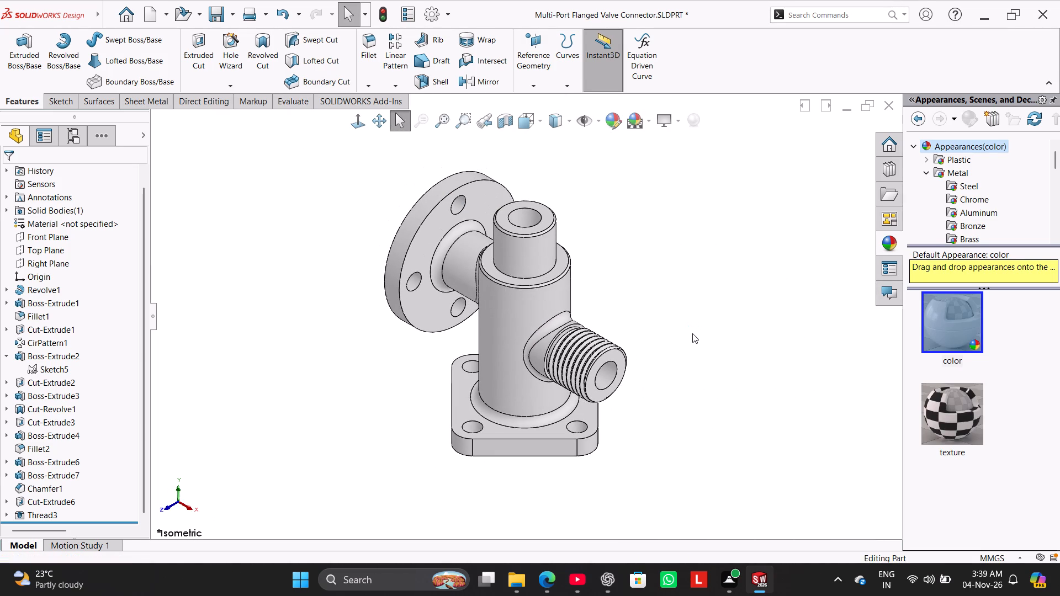
pyautogui.scroll(-7, 579, 339)
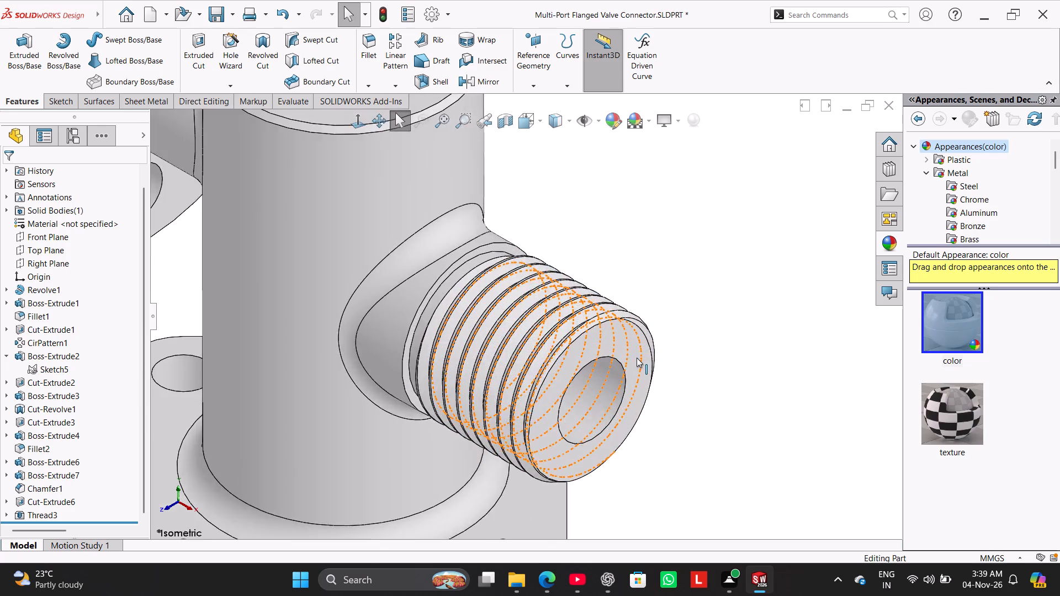
pyautogui.scroll(-2, 637, 358)
pyautogui.moveTo(669, 333); pyautogui.dragTo(580, 320, button='middle')
pyautogui.scroll(2, 510, 379)
pyautogui.moveTo(348, 323); pyautogui.dragTo(341, 348, button='middle')
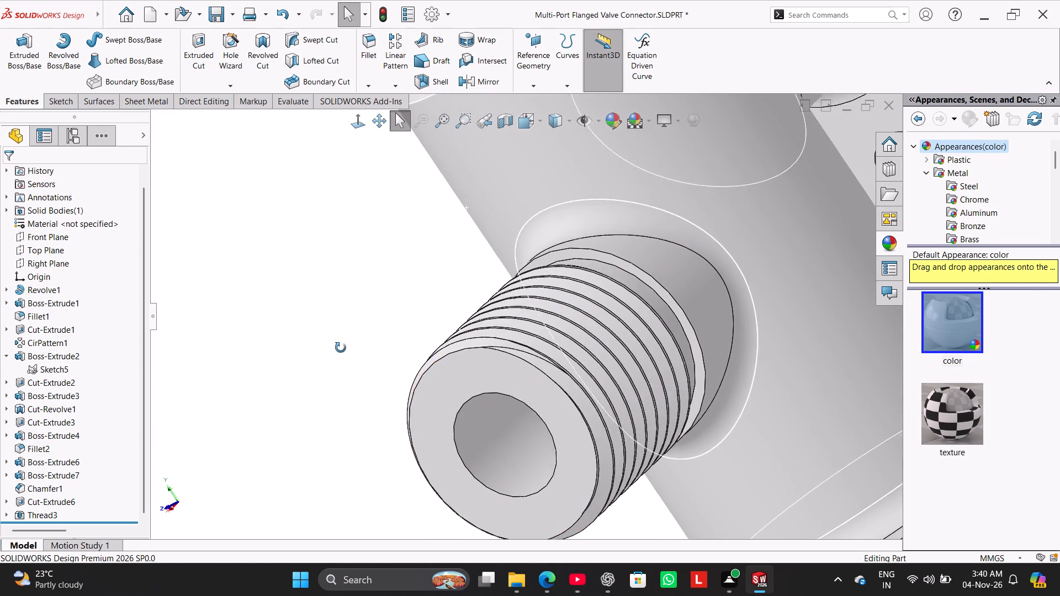
pyautogui.moveTo(341, 348); pyautogui.dragTo(291, 403, button='middle')
pyautogui.scroll(-2, 293, 389)
pyautogui.scroll(2, 294, 385)
pyautogui.moveTo(294, 385); pyautogui.dragTo(313, 363, button='right')
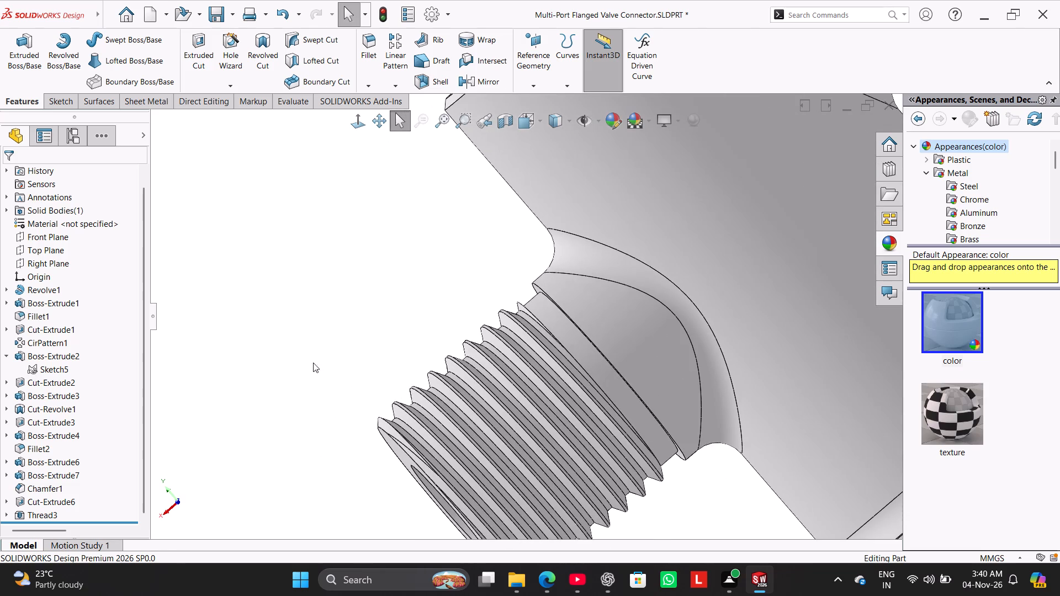
pyautogui.moveTo(313, 363); pyautogui.dragTo(528, 237, button='right')
pyautogui.click(341, 328)
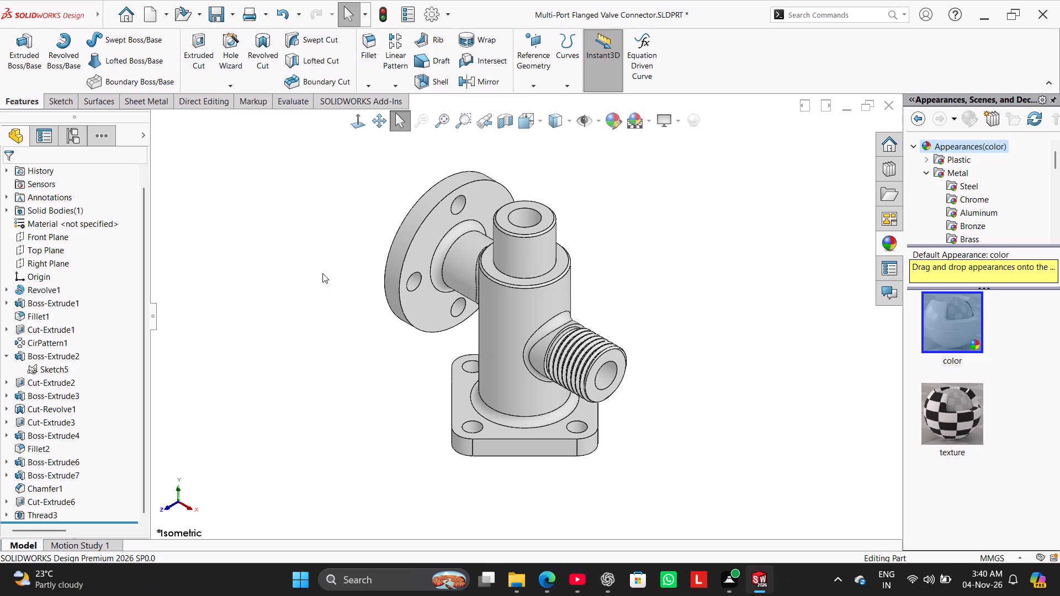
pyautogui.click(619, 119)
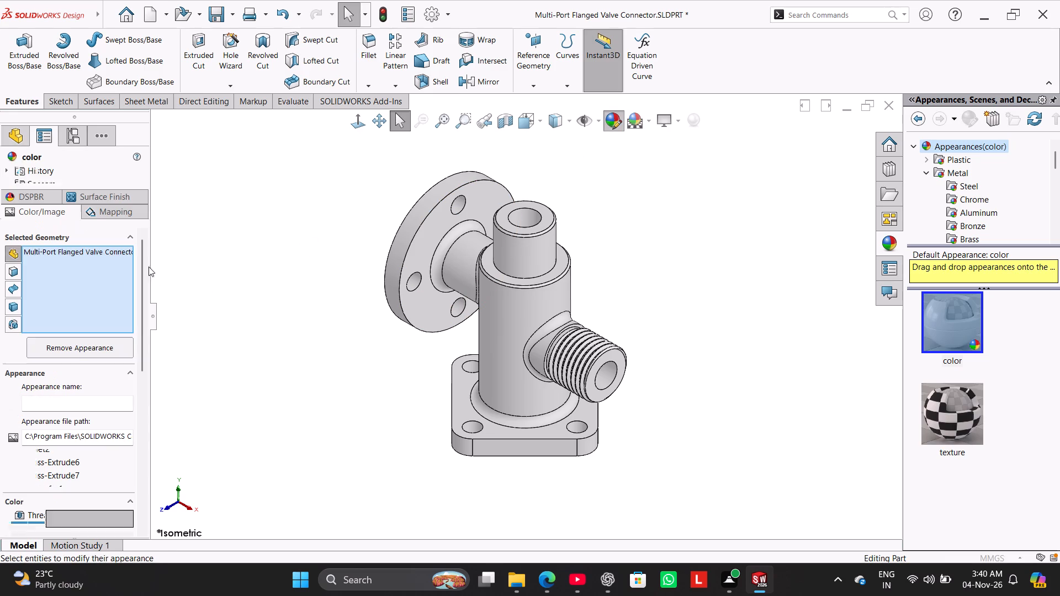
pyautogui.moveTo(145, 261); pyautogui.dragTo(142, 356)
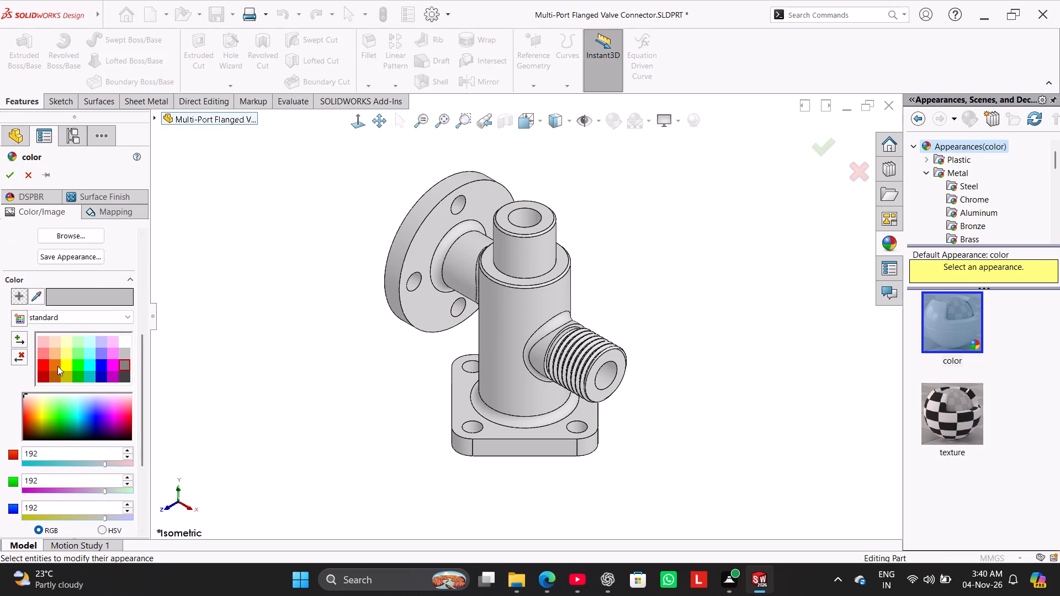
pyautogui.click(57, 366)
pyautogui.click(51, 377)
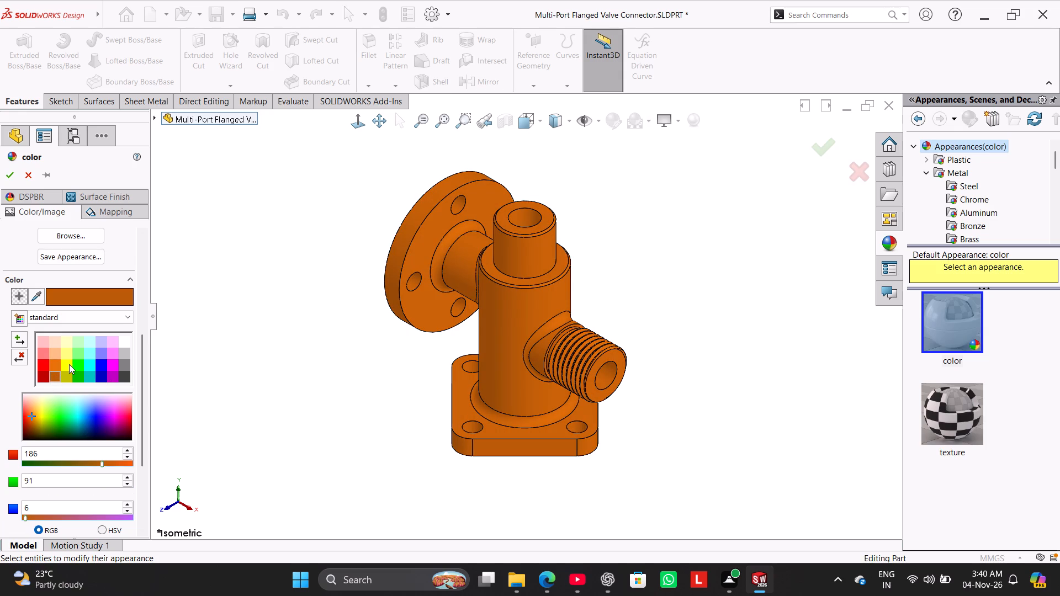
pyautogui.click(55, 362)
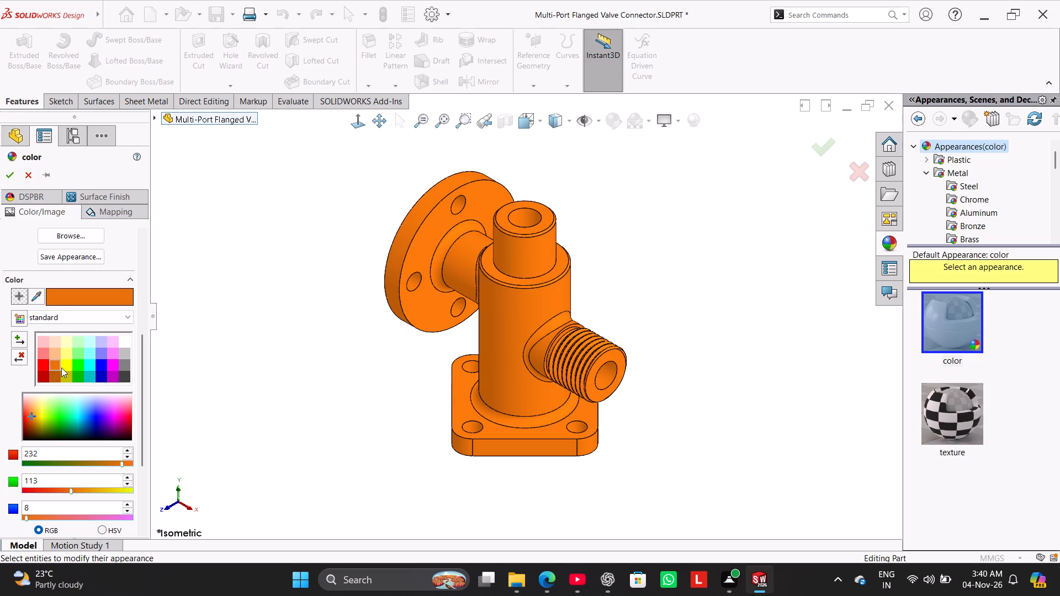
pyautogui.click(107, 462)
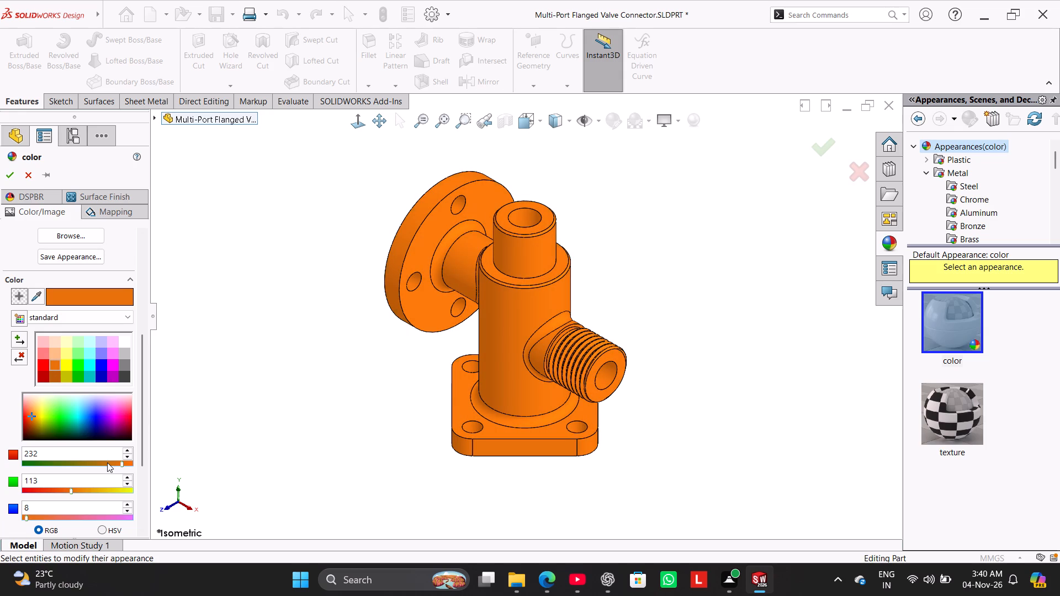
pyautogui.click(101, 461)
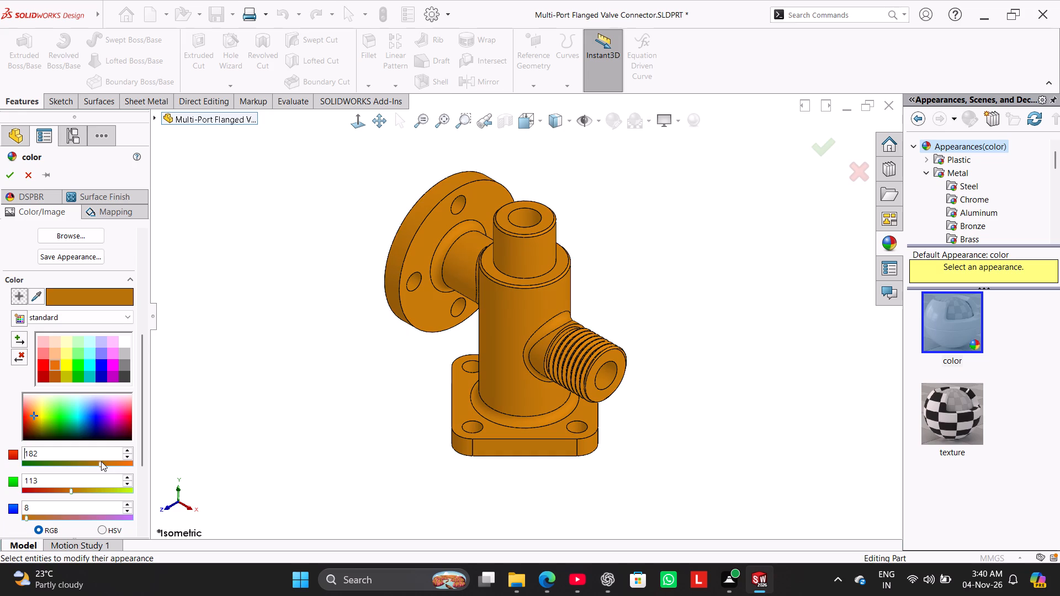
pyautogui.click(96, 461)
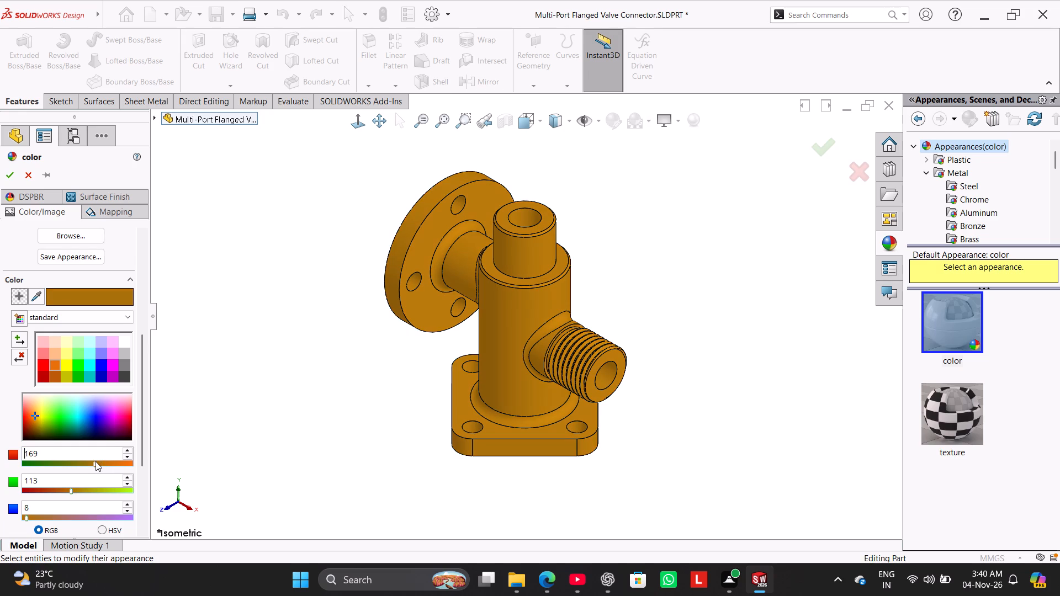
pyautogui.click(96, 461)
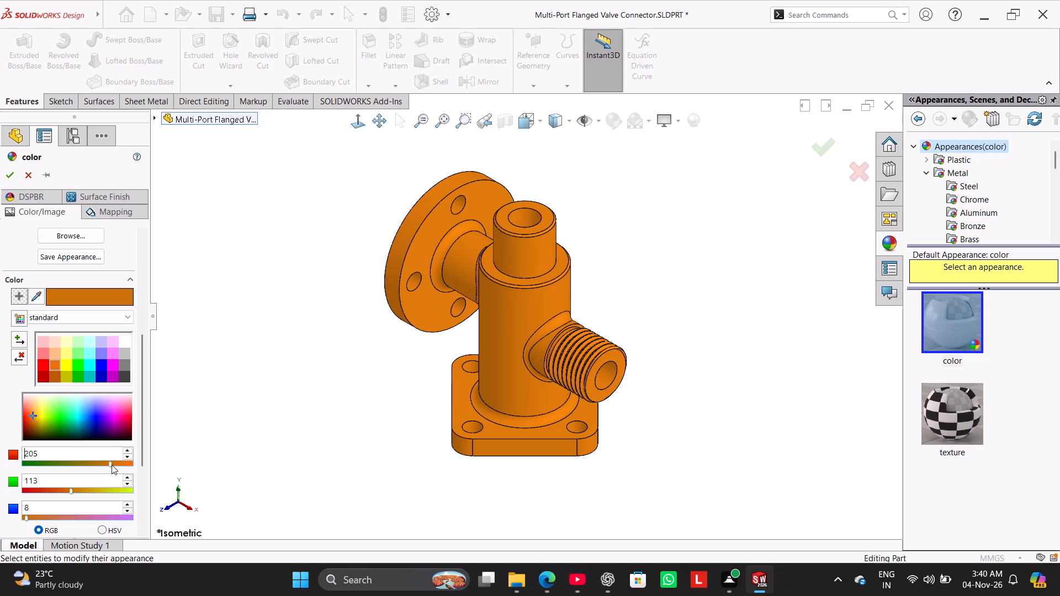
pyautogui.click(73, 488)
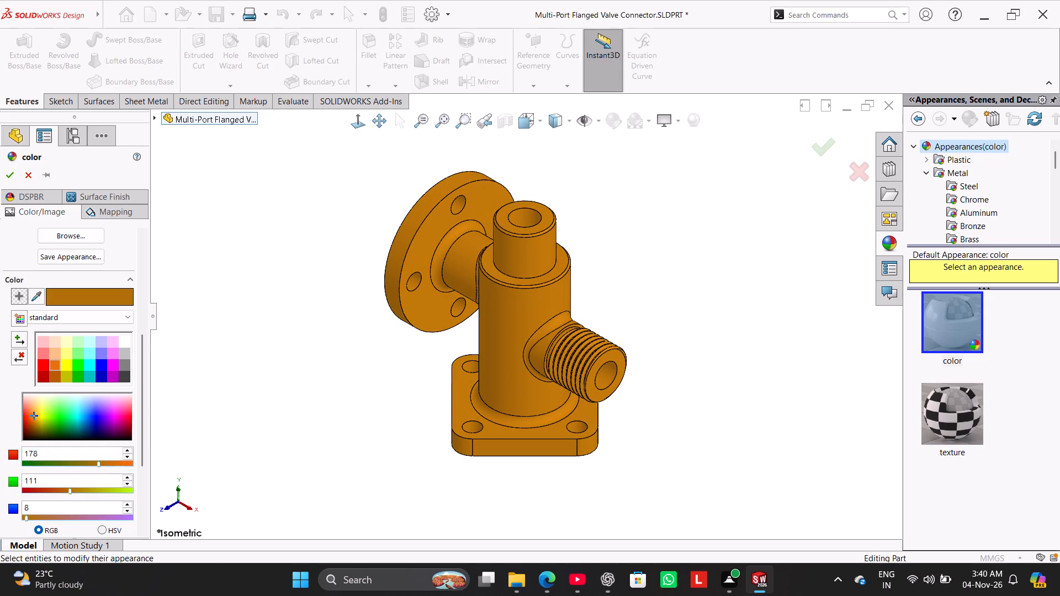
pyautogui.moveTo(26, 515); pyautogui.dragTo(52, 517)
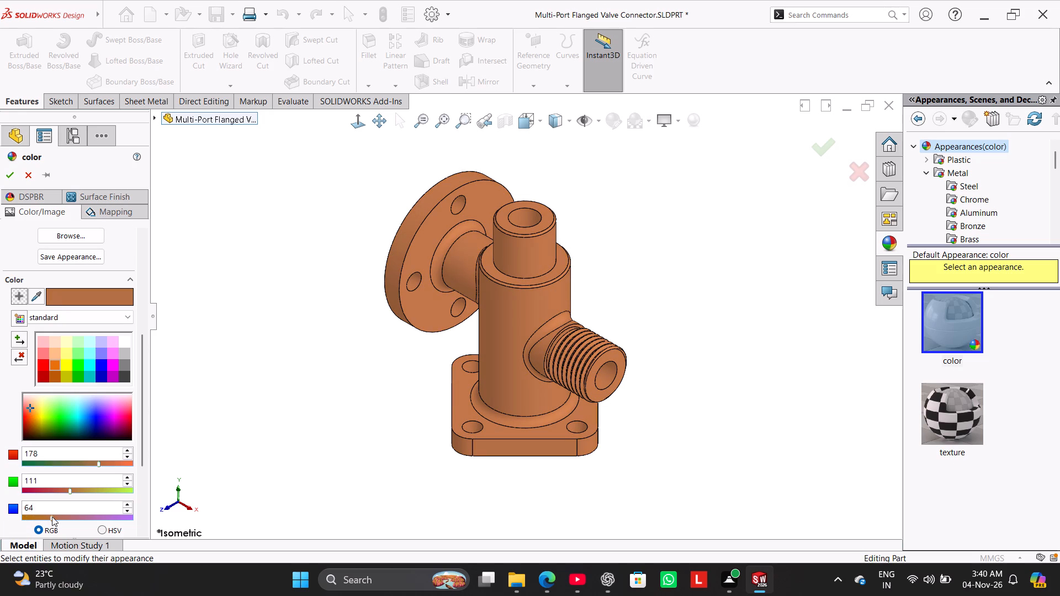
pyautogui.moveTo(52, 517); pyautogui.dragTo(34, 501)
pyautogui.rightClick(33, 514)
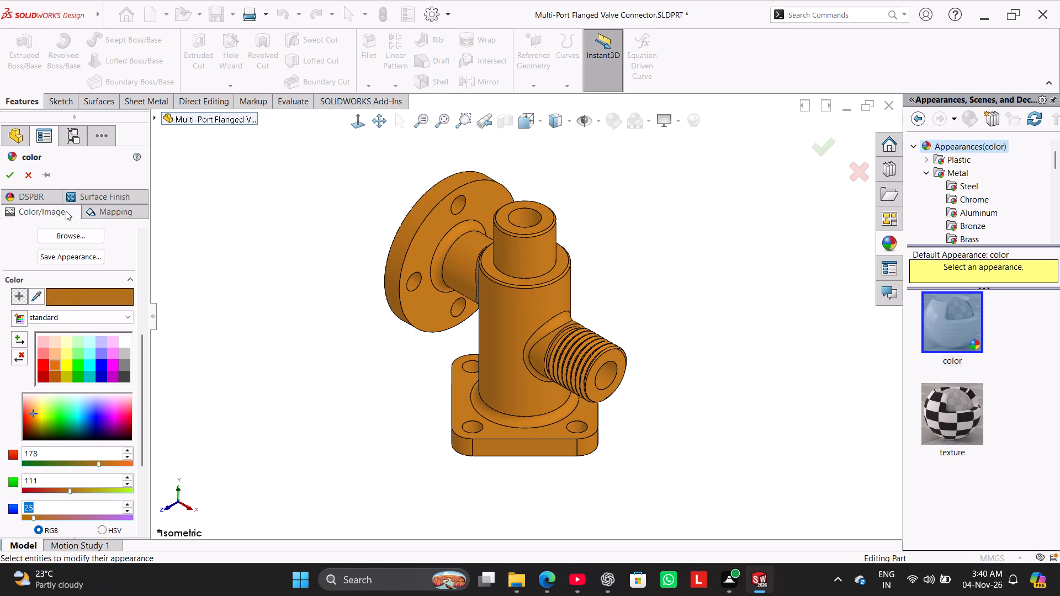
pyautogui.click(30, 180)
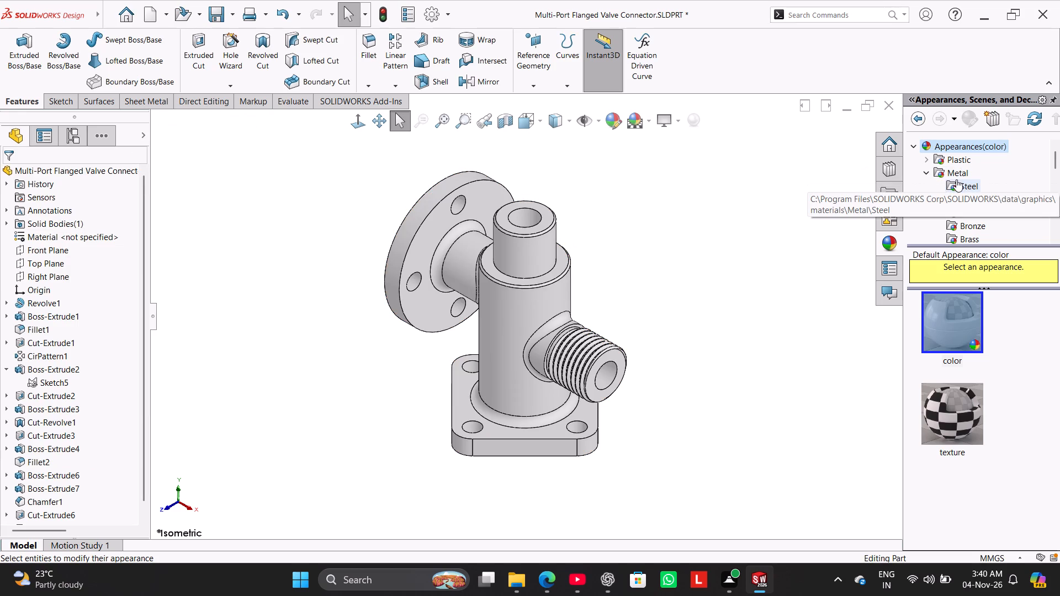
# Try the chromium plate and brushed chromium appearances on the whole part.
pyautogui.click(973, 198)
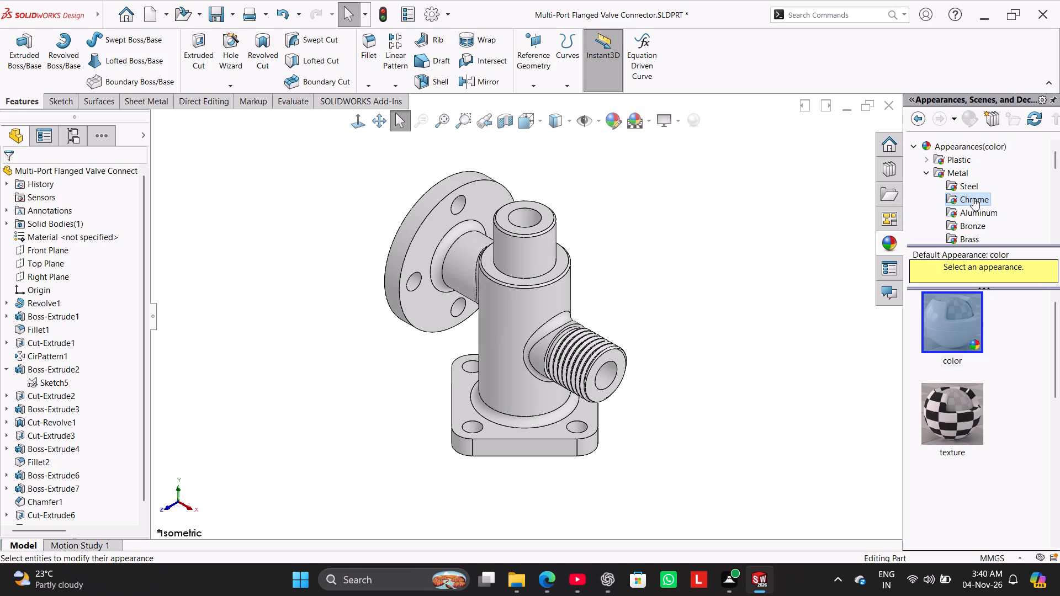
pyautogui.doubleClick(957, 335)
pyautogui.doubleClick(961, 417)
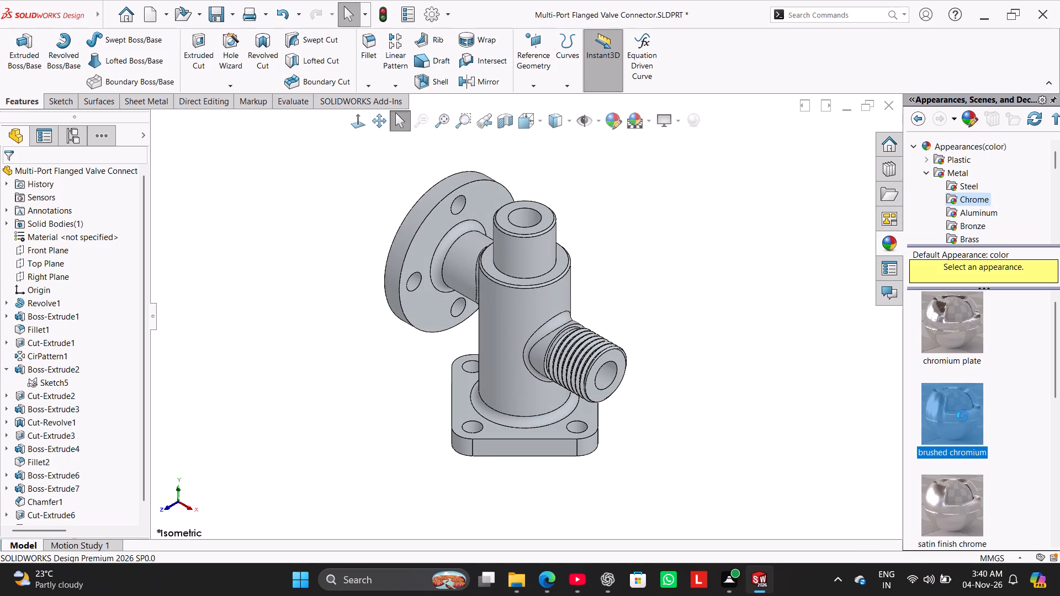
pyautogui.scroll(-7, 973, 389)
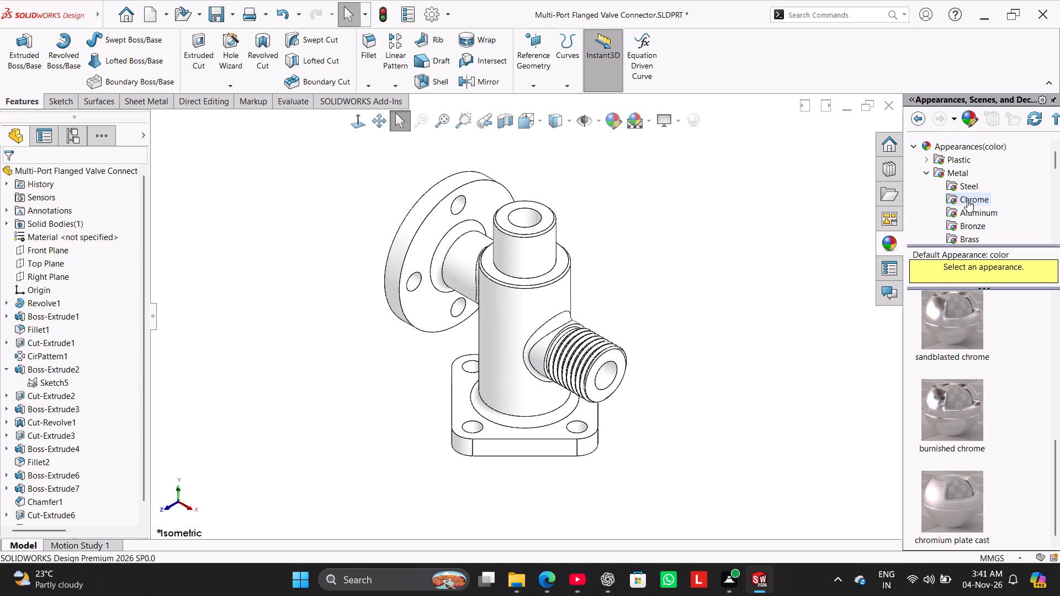
# Try the polished, brushed, satin finish, manganese and cast bronze appearances on the whole part, ending with burnished bronze.
pyautogui.click(968, 213)
pyautogui.scroll(-9, 995, 391)
pyautogui.click(968, 221)
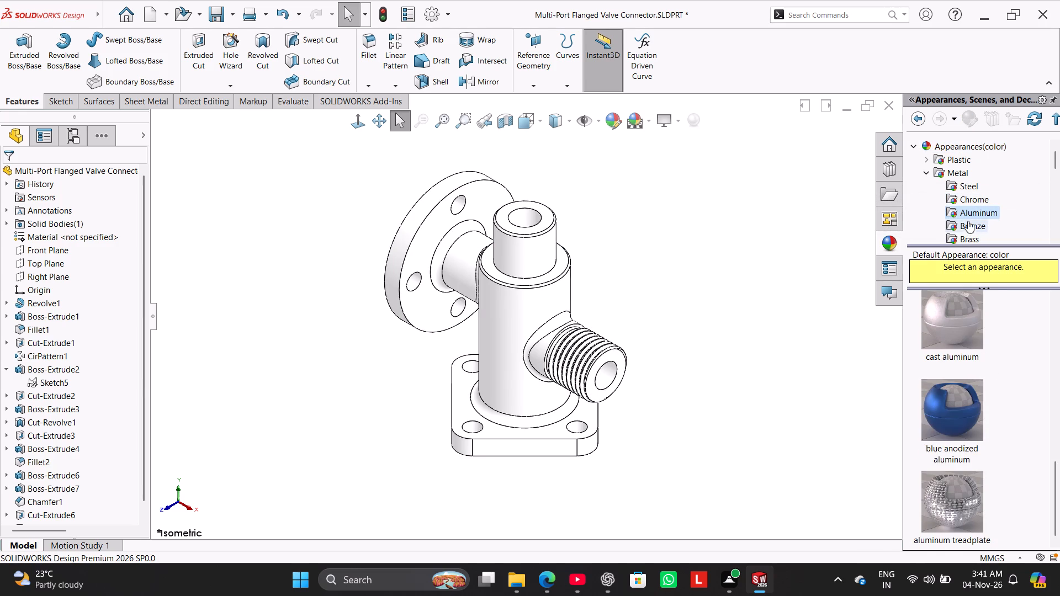
pyautogui.doubleClick(965, 329)
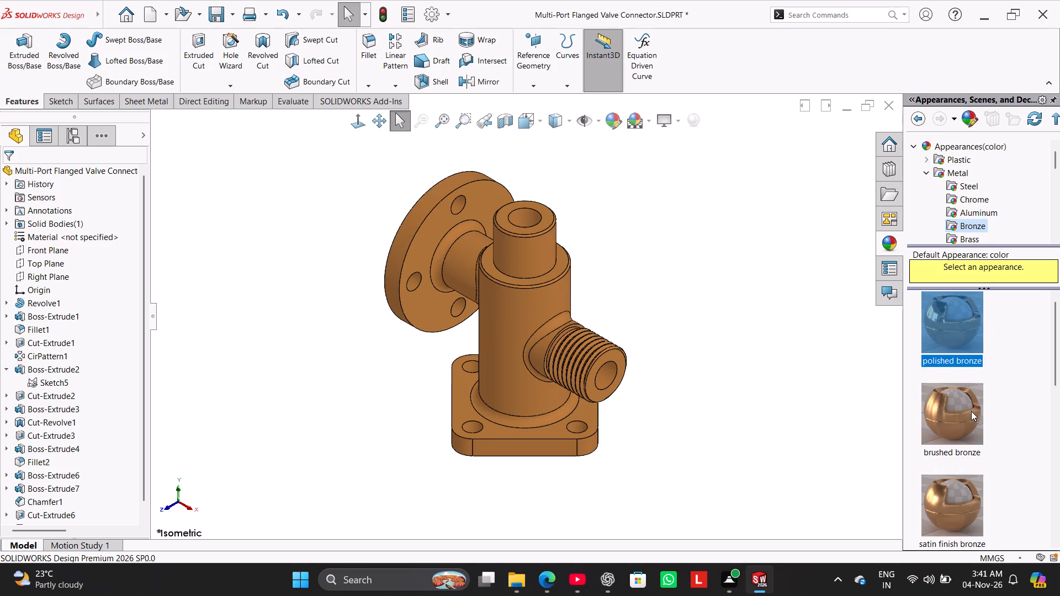
pyautogui.doubleClick(971, 416)
pyautogui.doubleClick(969, 503)
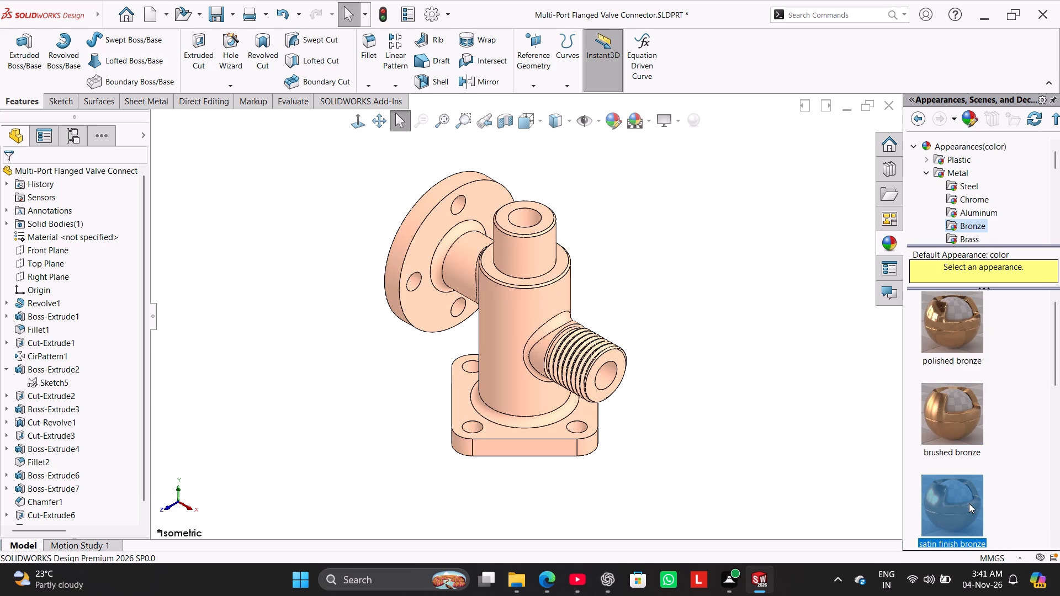
pyautogui.doubleClick(969, 503)
pyautogui.tripleClick(969, 503)
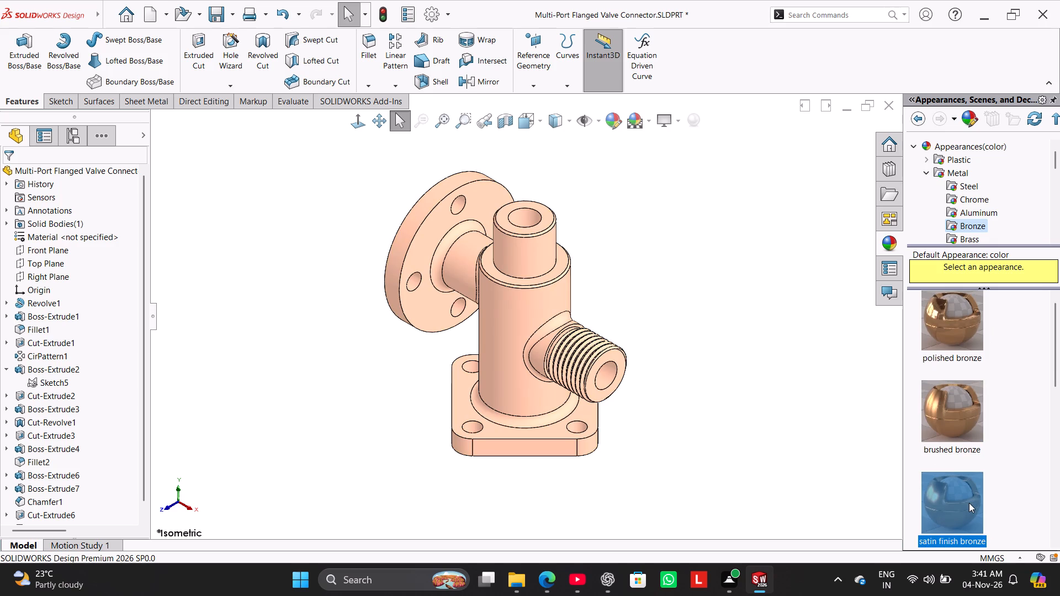
pyautogui.scroll(-6, 1010, 468)
pyautogui.tripleClick(960, 495)
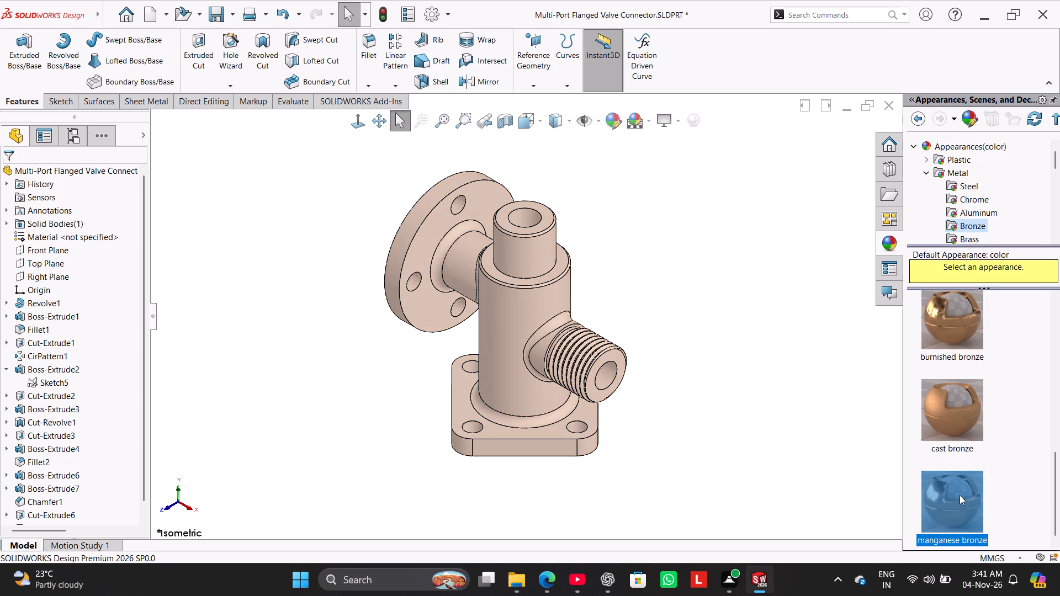
pyautogui.tripleClick(969, 415)
pyautogui.tripleClick(948, 322)
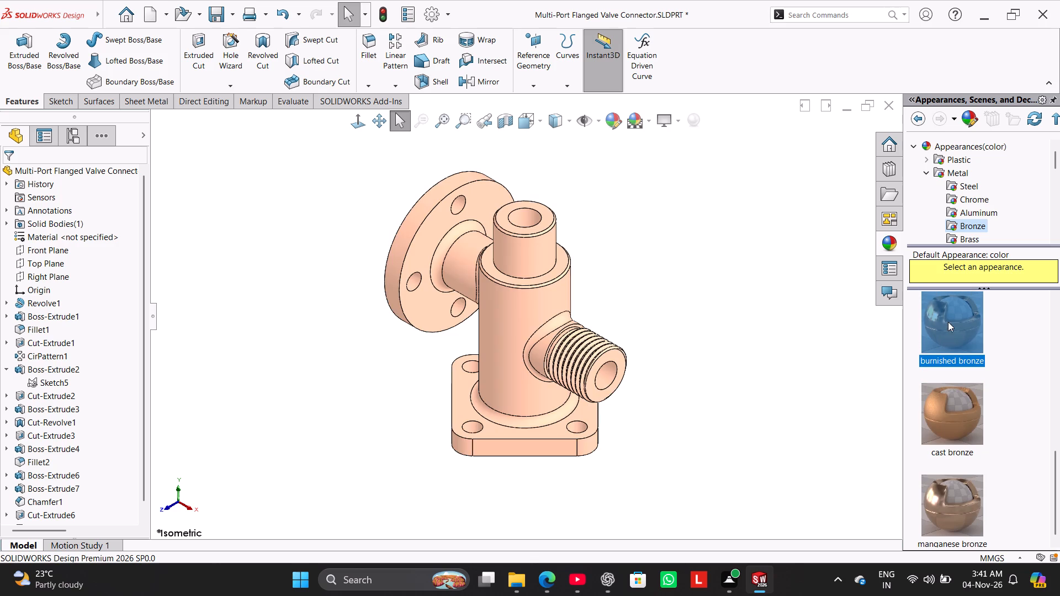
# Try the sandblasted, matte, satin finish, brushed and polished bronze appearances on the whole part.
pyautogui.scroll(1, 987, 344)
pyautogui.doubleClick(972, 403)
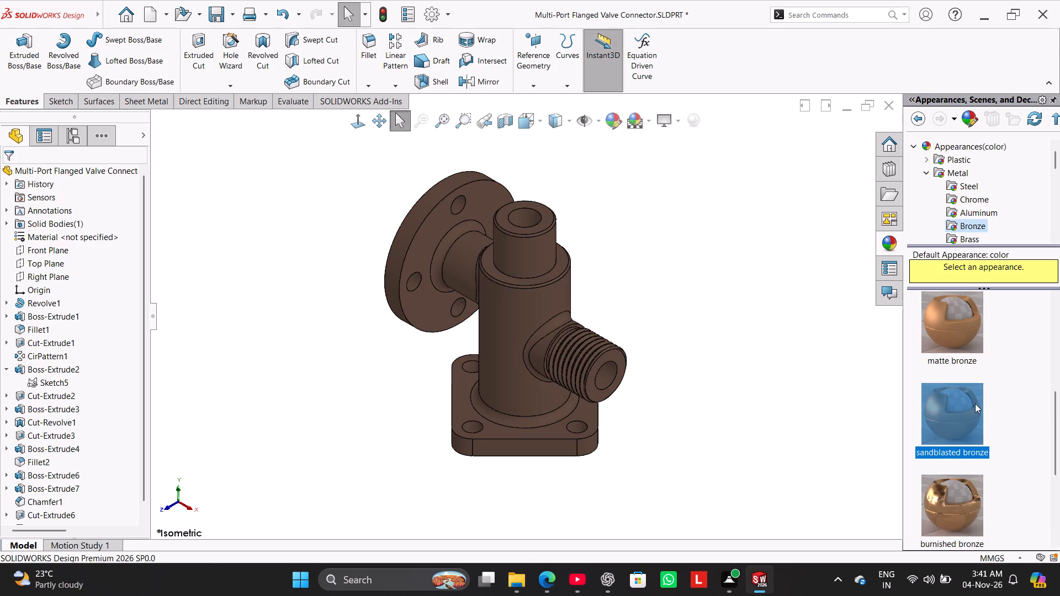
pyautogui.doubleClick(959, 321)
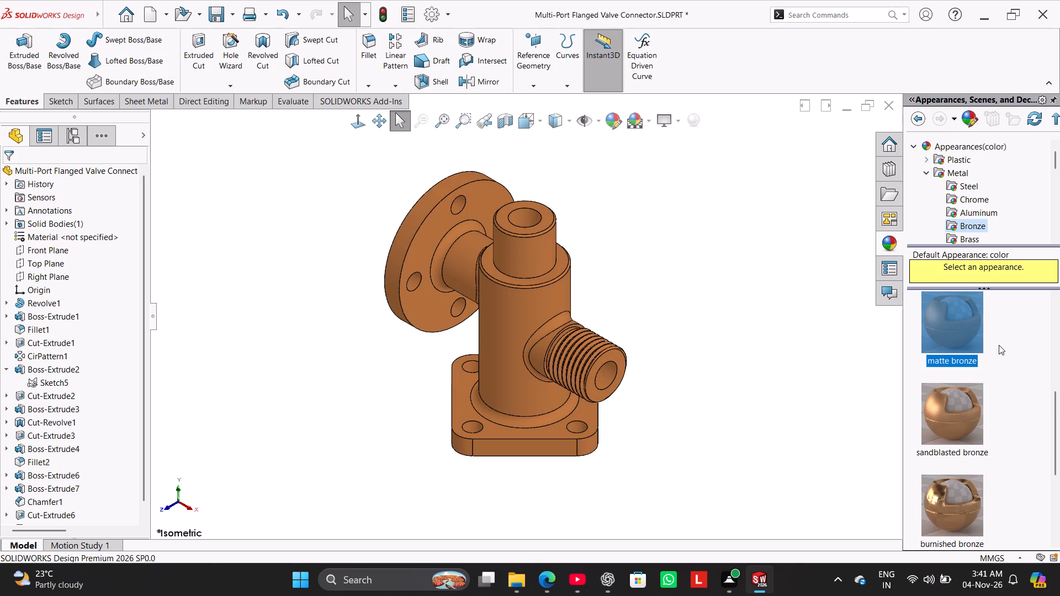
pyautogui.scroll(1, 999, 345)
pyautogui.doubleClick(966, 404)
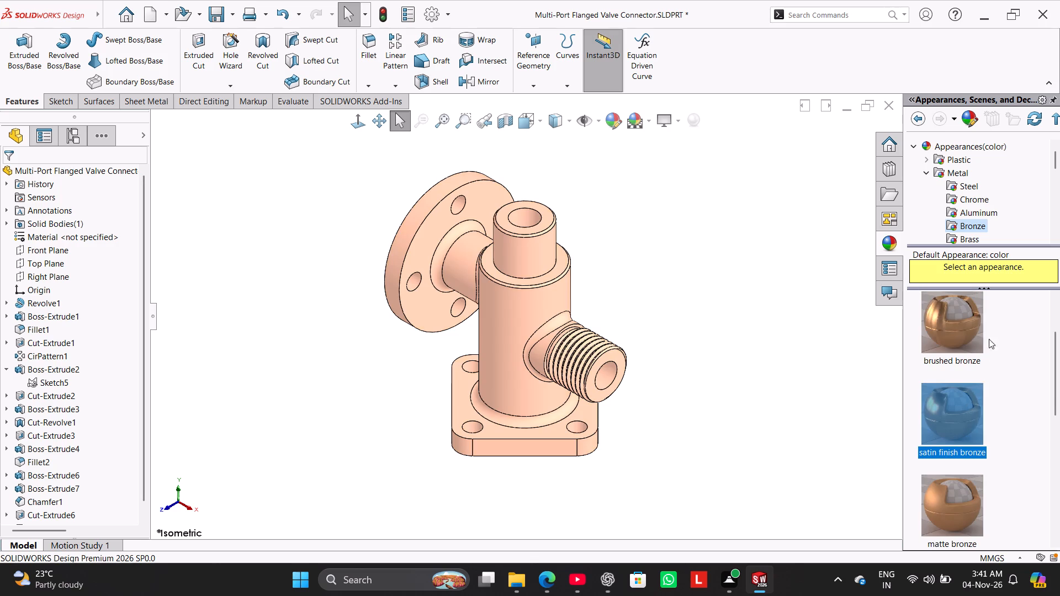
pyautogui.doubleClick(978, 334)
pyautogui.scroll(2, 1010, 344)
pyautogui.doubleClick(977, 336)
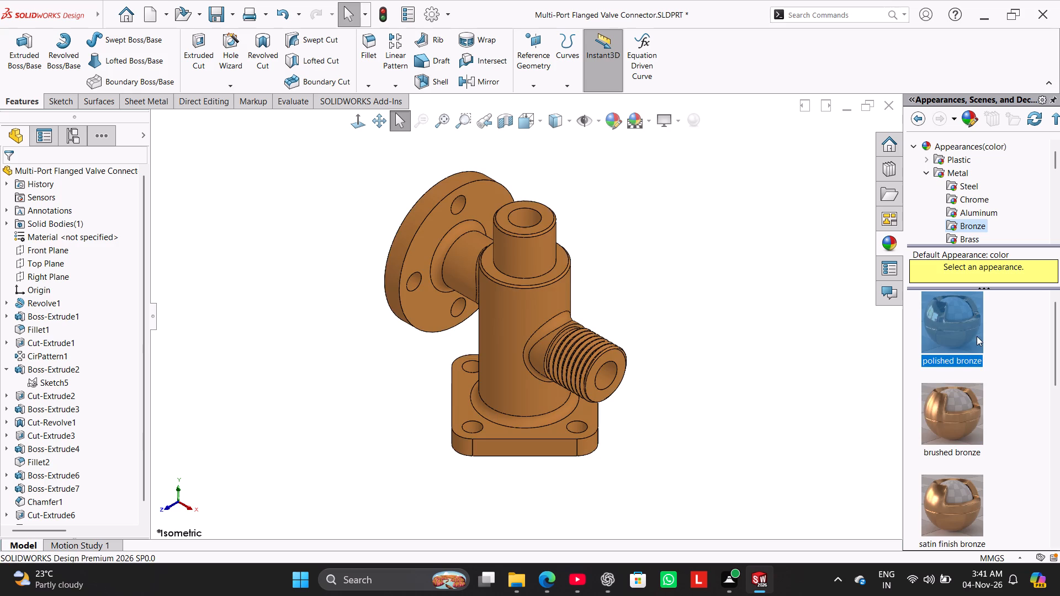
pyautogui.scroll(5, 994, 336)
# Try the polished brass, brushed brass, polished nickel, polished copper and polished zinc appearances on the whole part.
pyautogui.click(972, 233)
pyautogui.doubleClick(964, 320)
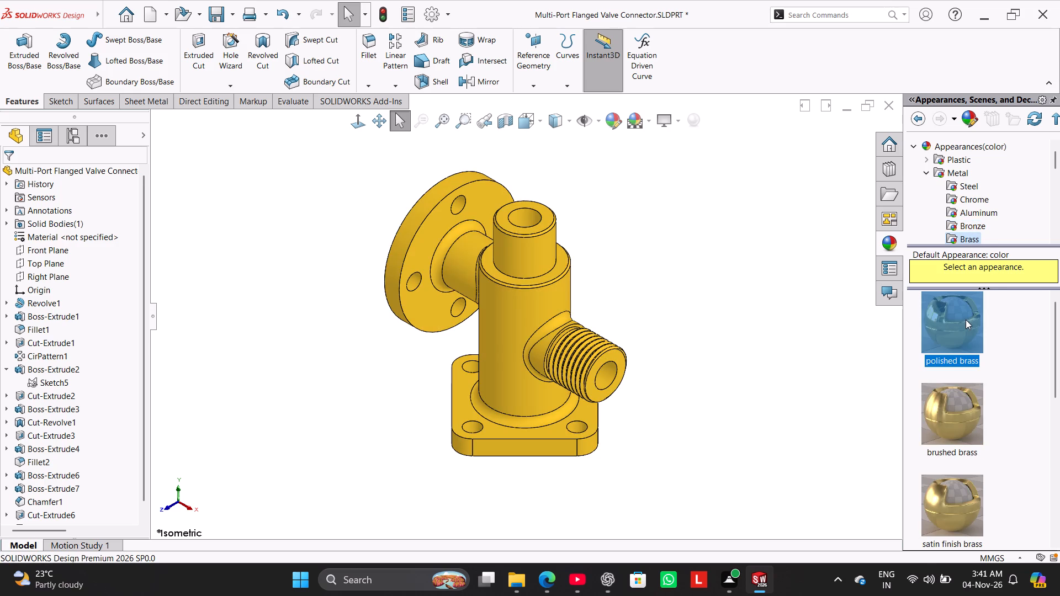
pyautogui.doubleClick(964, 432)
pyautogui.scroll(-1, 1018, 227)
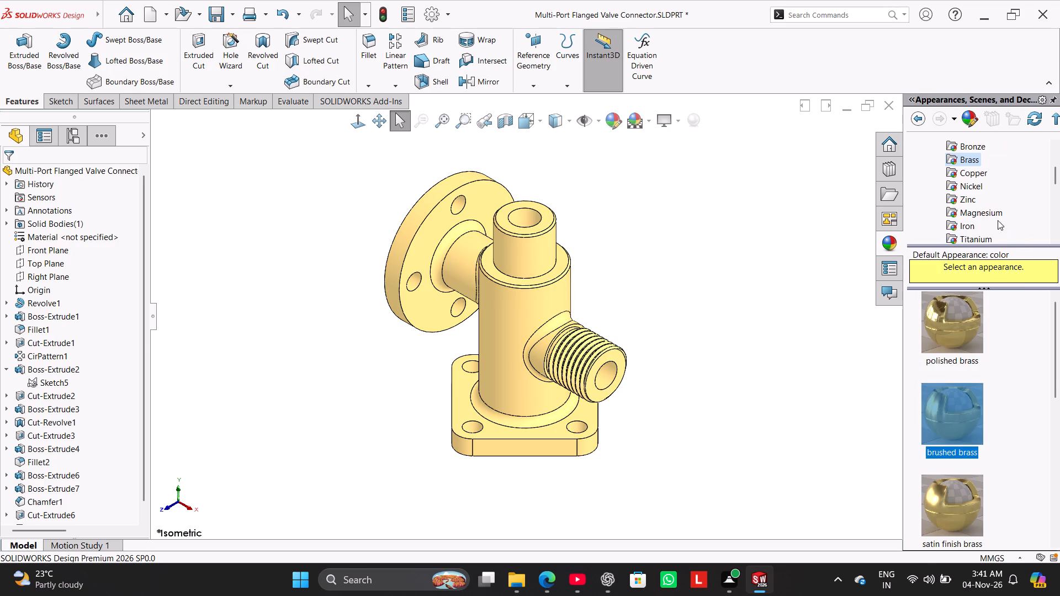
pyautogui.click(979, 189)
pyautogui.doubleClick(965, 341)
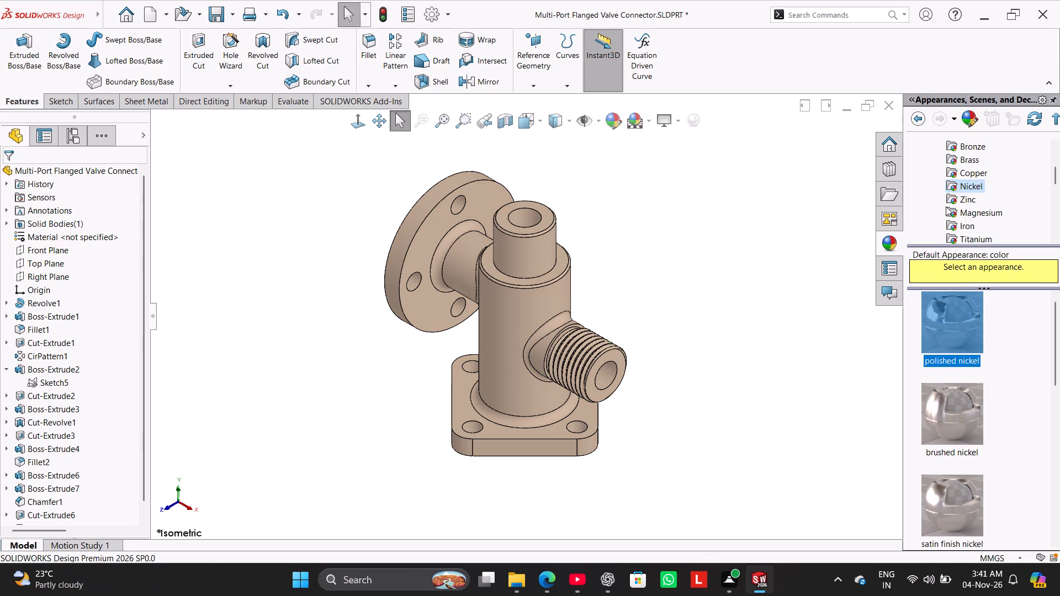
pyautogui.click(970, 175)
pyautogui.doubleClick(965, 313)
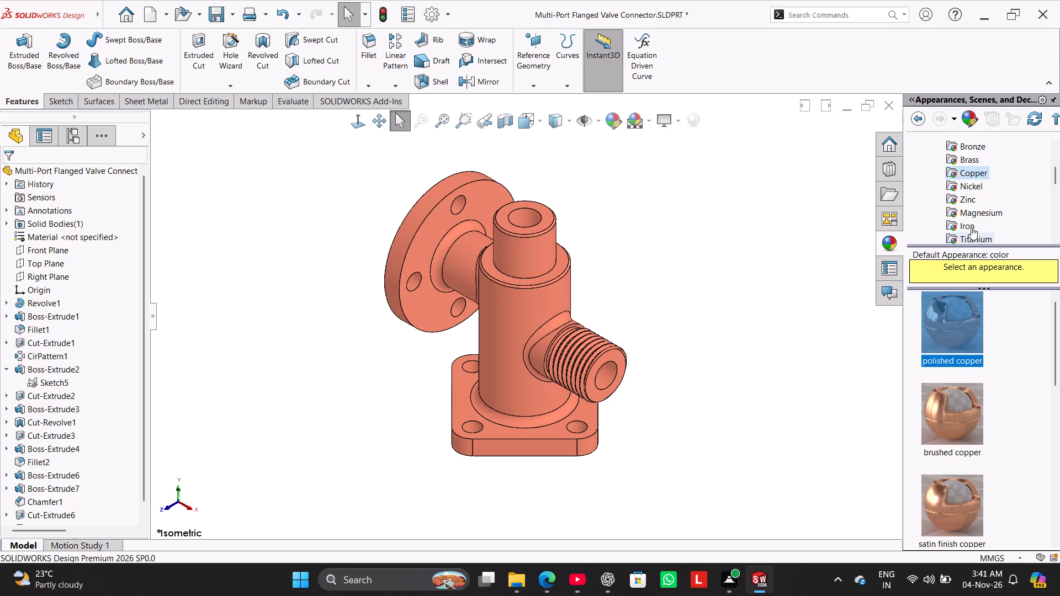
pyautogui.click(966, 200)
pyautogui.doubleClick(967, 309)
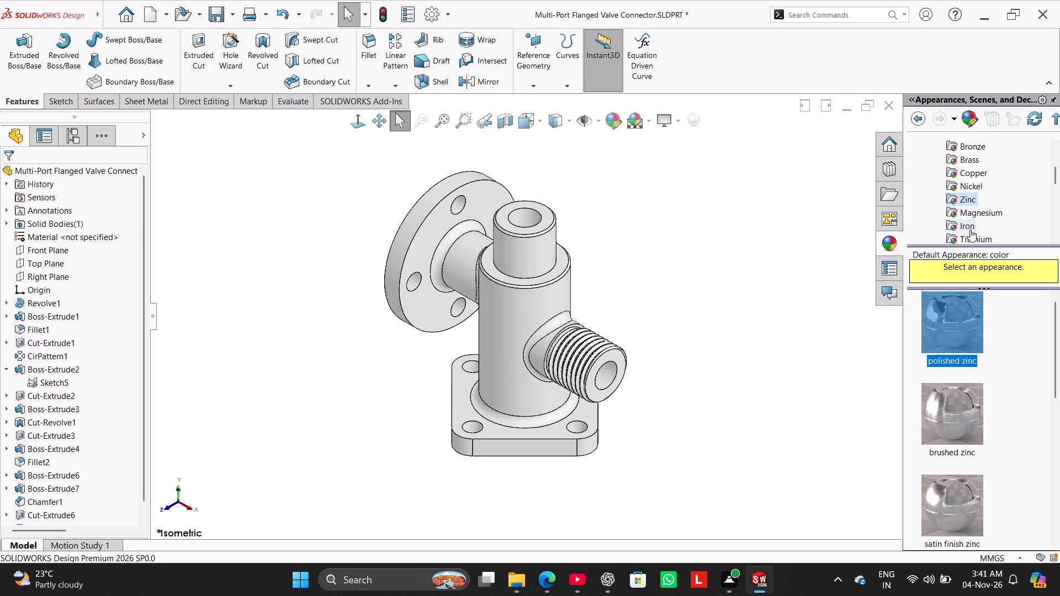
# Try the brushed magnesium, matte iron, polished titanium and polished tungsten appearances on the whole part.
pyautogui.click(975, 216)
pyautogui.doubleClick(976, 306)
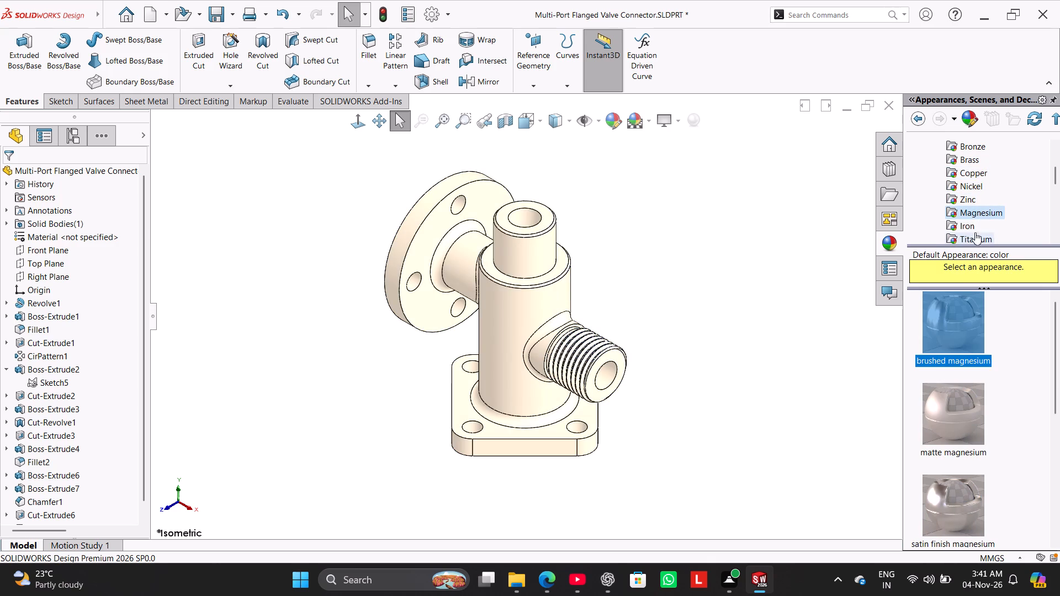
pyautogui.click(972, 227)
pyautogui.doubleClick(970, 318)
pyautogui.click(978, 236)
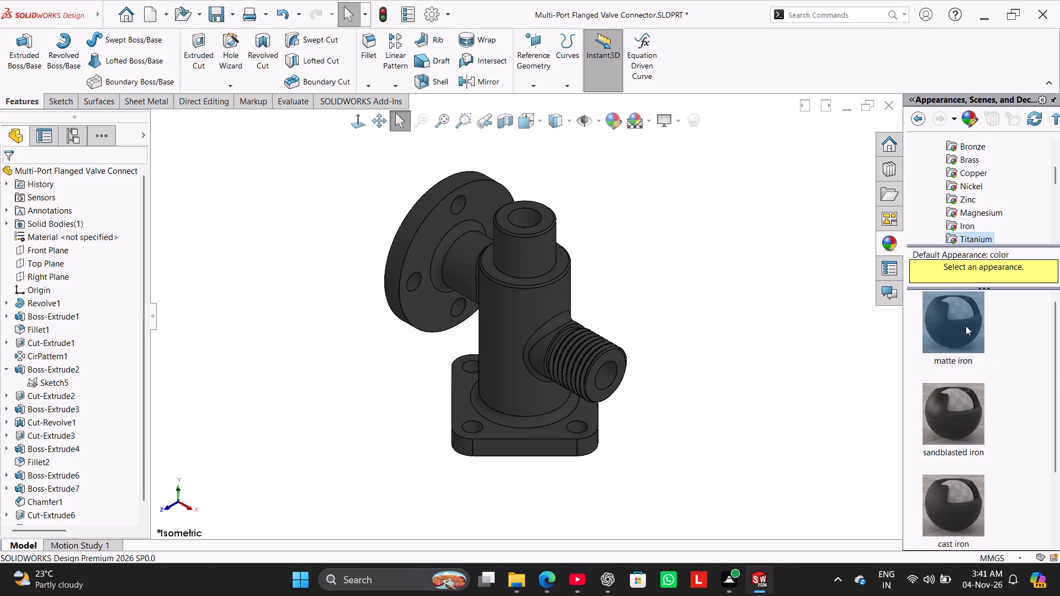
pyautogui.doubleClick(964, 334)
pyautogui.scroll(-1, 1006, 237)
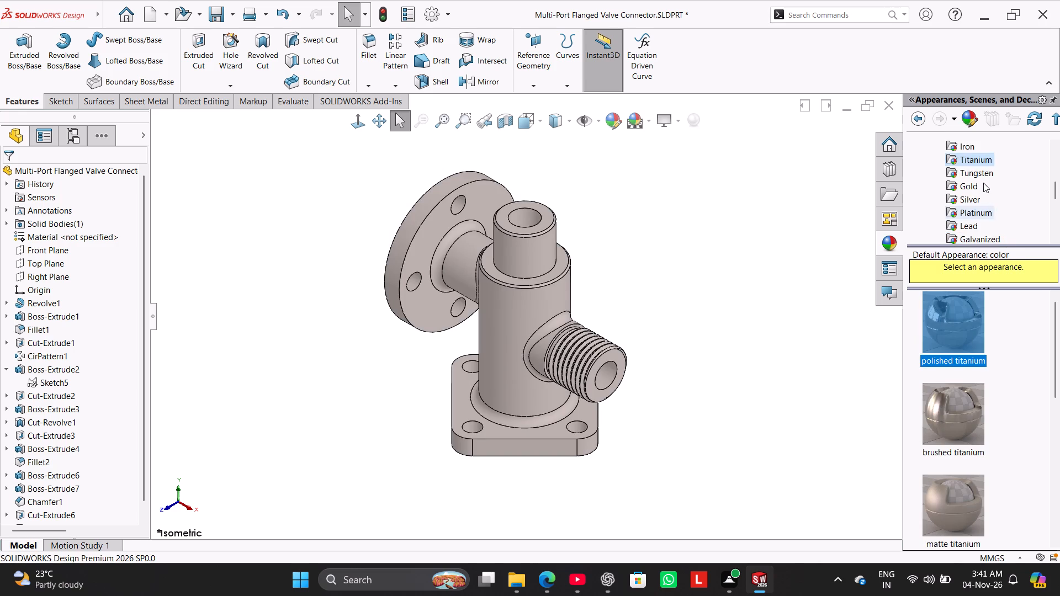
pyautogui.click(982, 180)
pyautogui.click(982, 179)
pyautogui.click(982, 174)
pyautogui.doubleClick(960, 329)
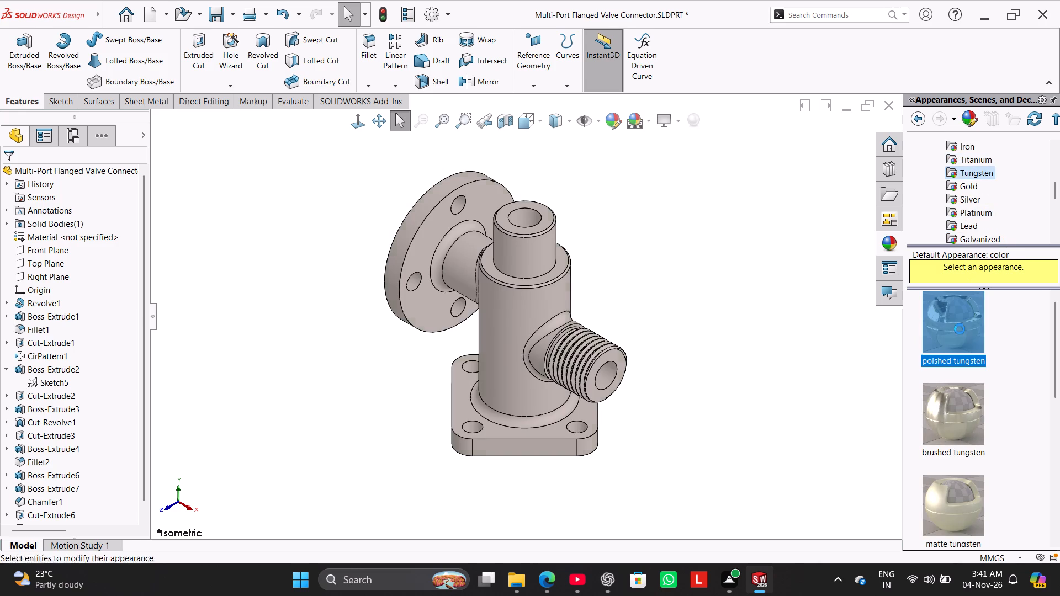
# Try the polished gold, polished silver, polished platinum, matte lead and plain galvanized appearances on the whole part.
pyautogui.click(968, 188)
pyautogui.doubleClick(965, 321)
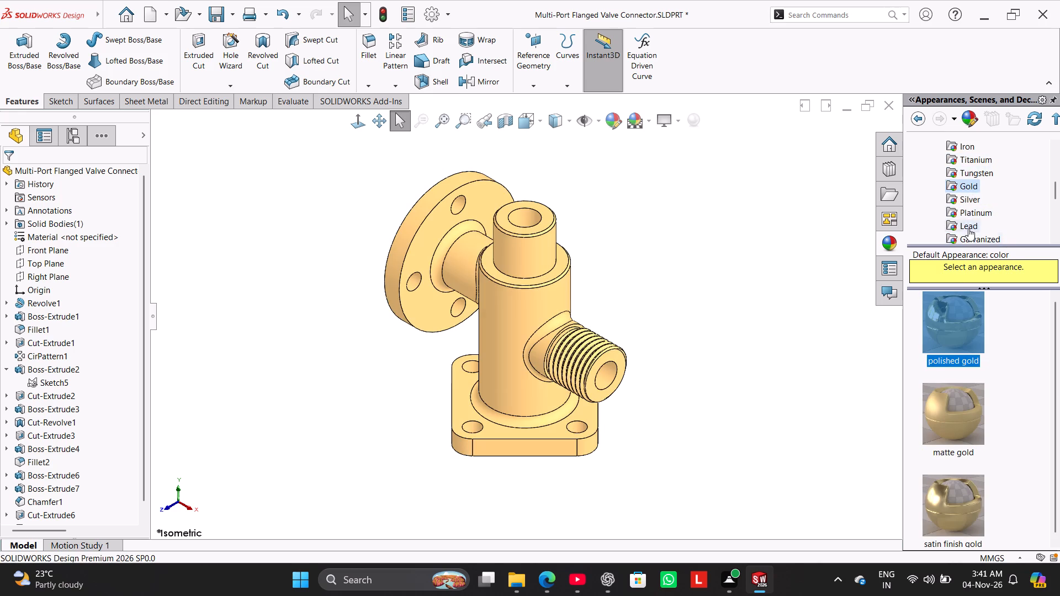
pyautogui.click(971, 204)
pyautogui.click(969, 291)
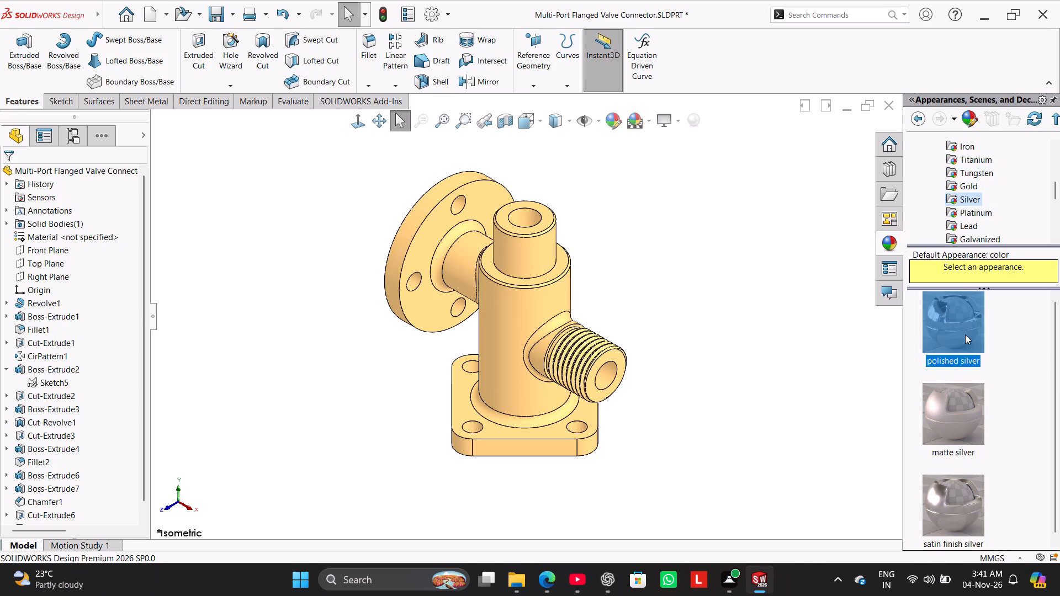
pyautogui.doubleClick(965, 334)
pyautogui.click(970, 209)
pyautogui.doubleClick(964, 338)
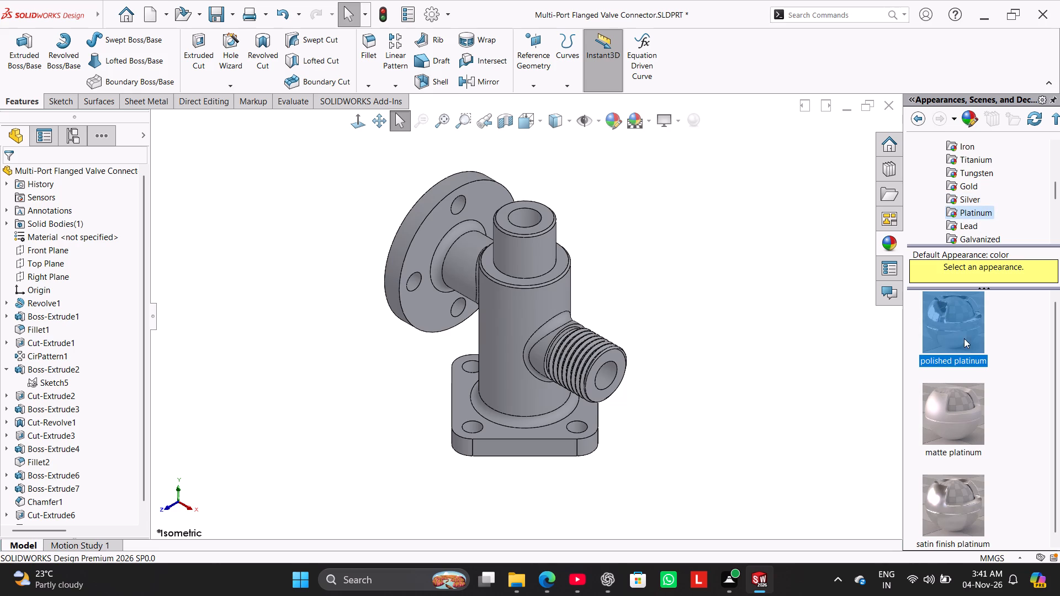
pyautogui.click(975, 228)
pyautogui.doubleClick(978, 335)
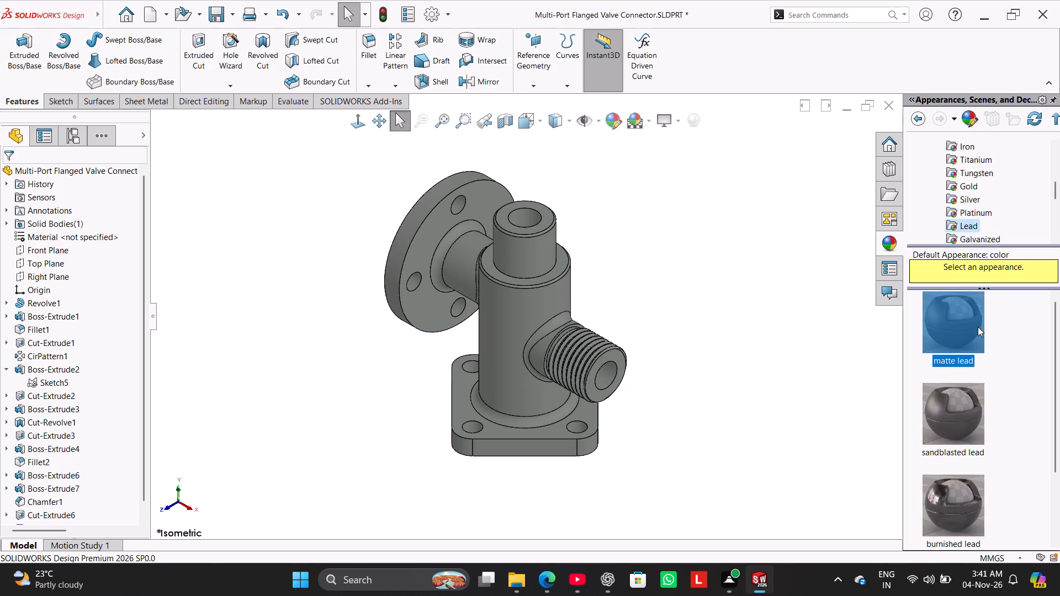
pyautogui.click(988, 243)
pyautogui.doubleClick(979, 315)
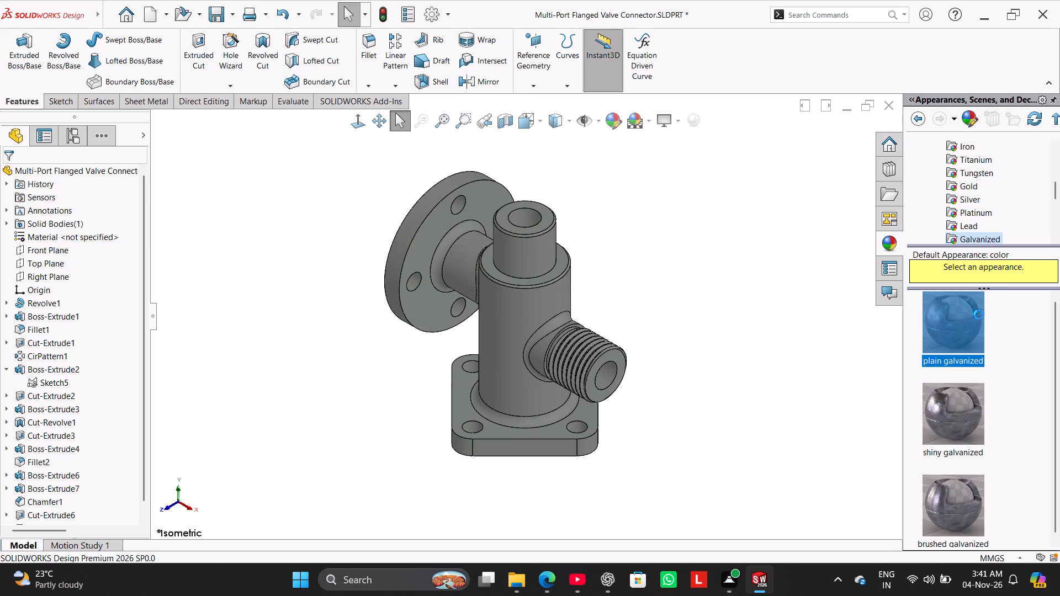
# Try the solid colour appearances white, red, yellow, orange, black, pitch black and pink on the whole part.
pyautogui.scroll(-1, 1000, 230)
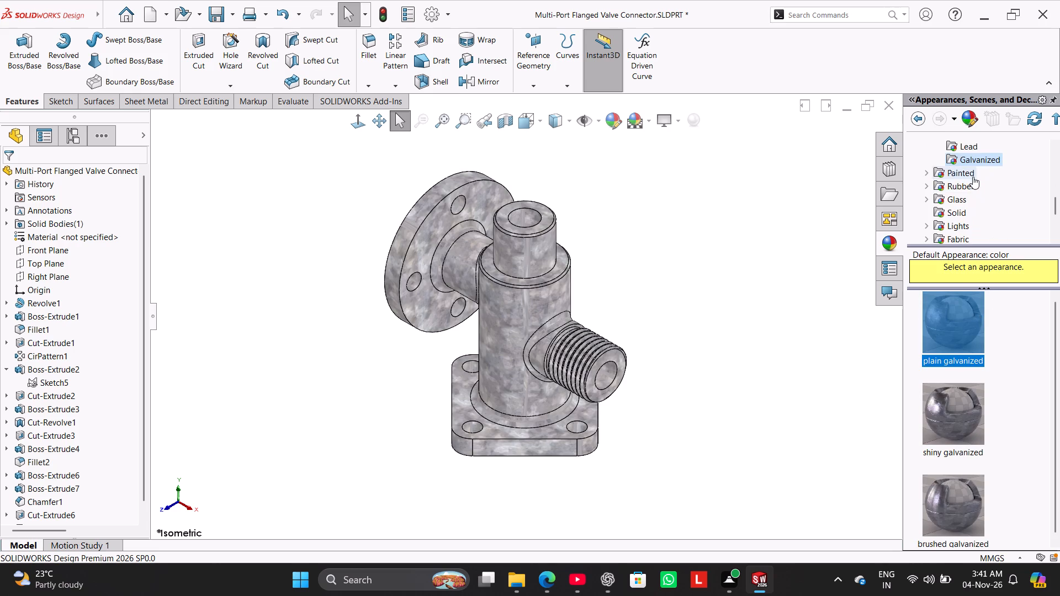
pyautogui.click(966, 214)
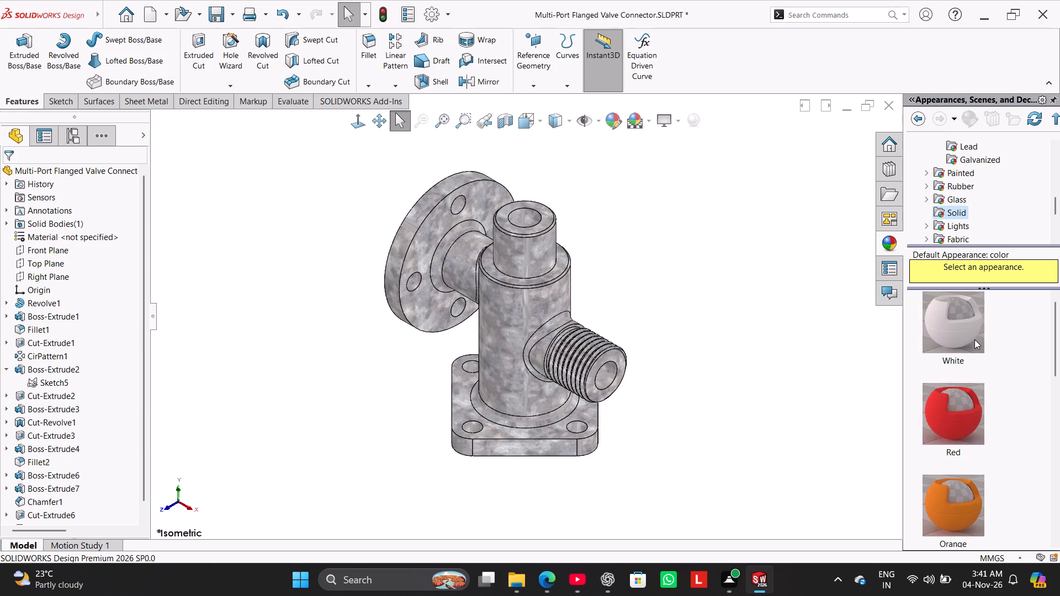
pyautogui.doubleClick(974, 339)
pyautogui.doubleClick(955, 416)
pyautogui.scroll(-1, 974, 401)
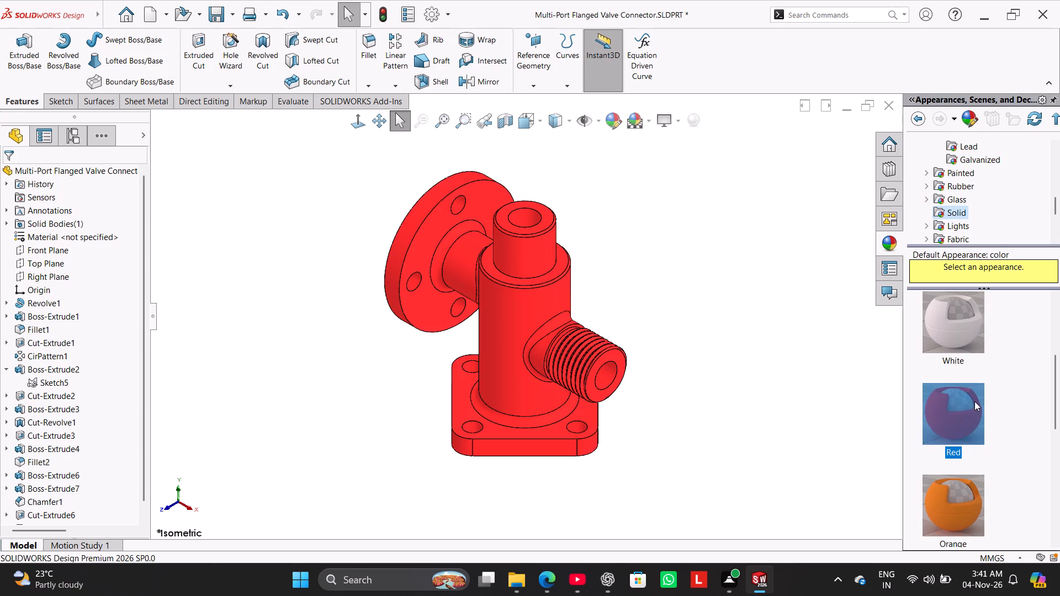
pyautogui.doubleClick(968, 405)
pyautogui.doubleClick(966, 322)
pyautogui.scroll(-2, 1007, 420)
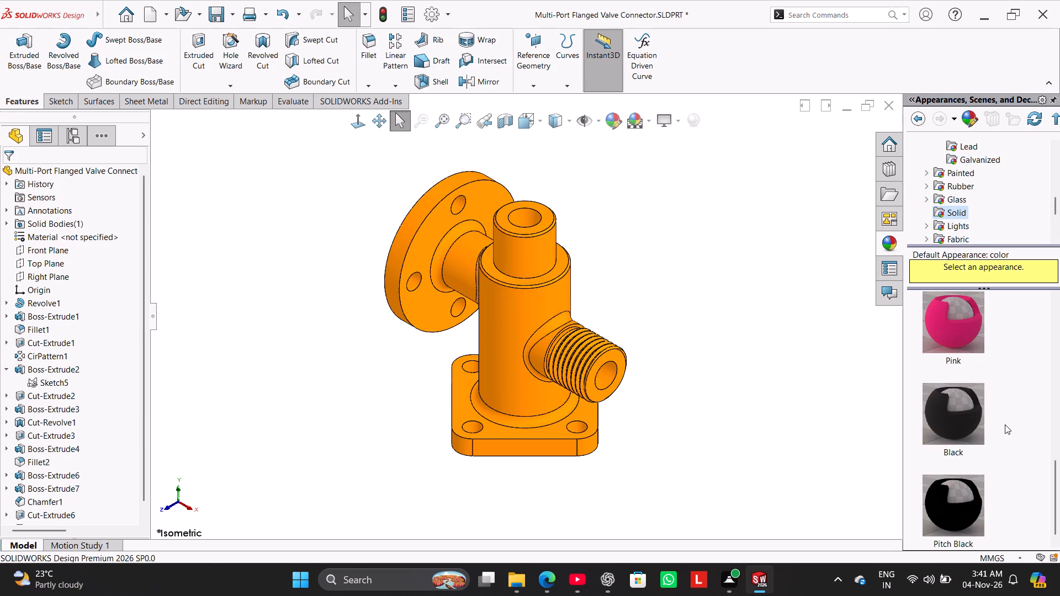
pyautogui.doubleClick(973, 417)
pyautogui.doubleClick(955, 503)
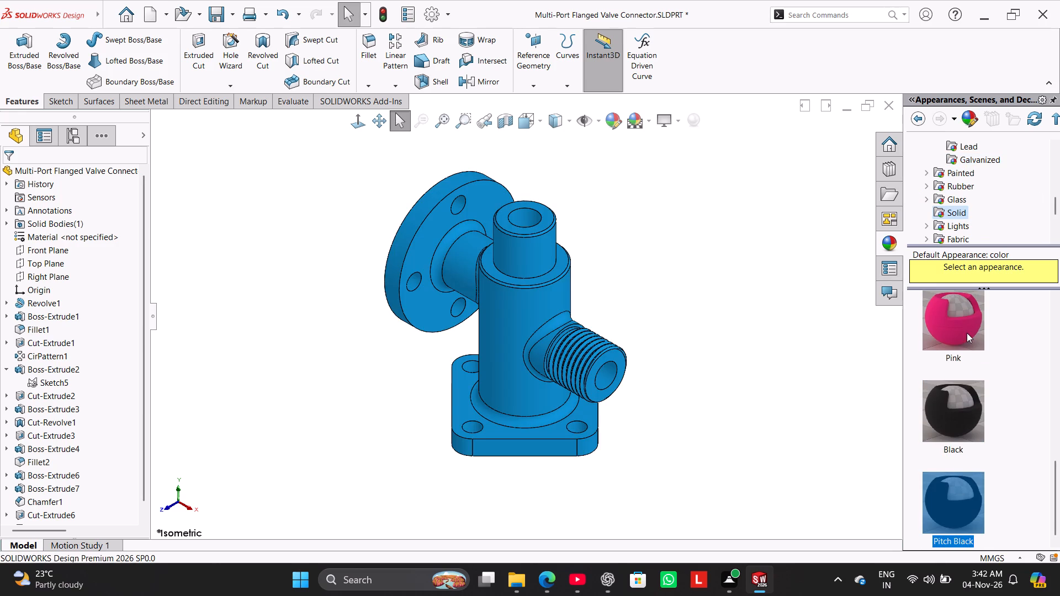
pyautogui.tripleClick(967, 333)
# Apply the solid Orange appearance to the whole part.
pyautogui.scroll(6, 993, 343)
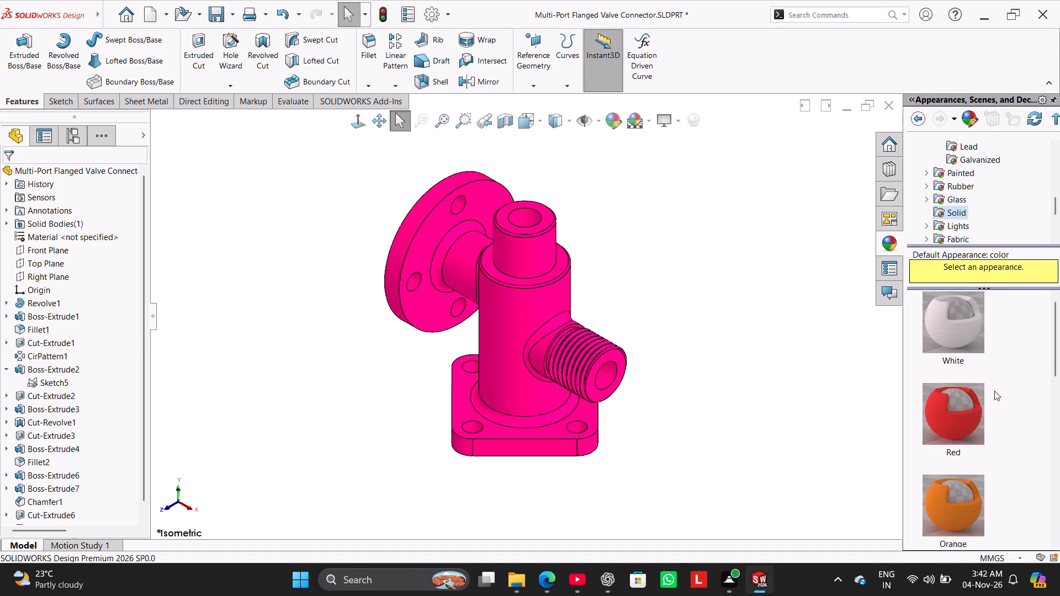
pyautogui.doubleClick(949, 507)
# Look through the remaining solid colour appearances for an alternative to orange.
pyautogui.scroll(-12, 1013, 429)
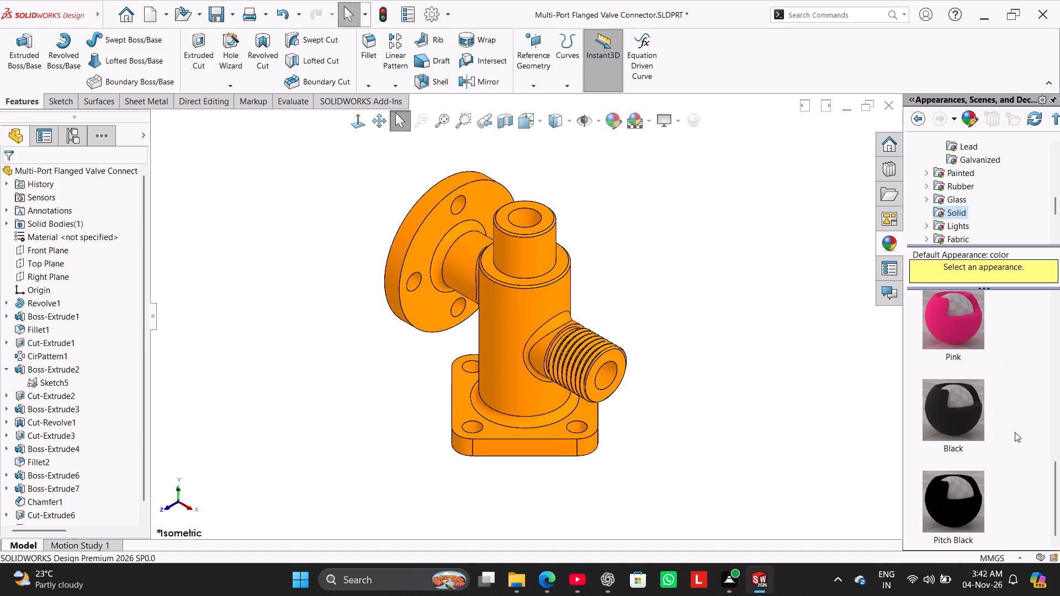
pyautogui.scroll(-1, 1015, 432)
pyautogui.scroll(8, 1015, 433)
pyautogui.scroll(-1, 1015, 427)
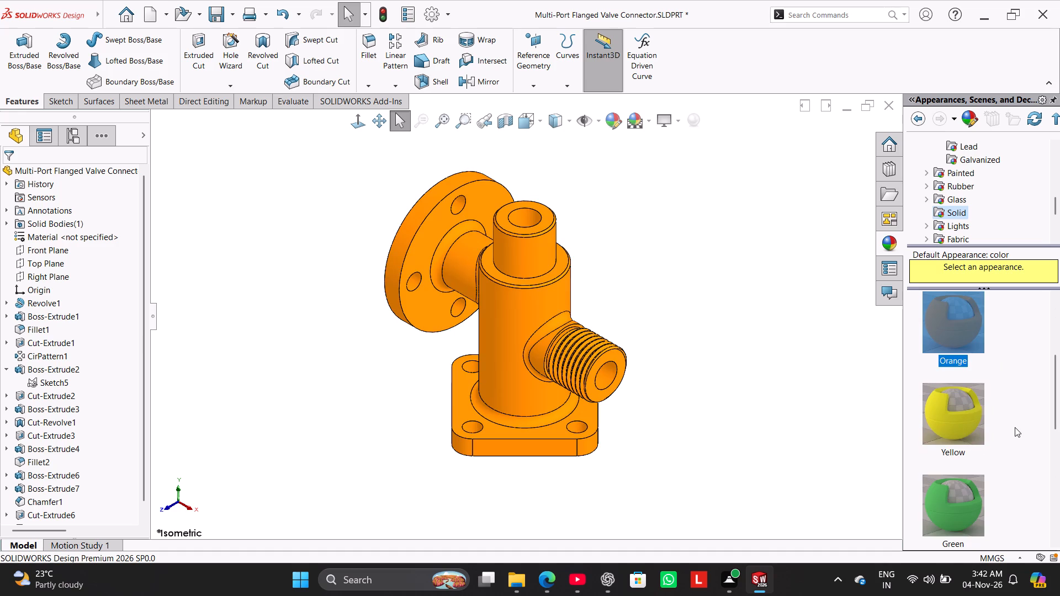
pyautogui.scroll(-7, 1015, 427)
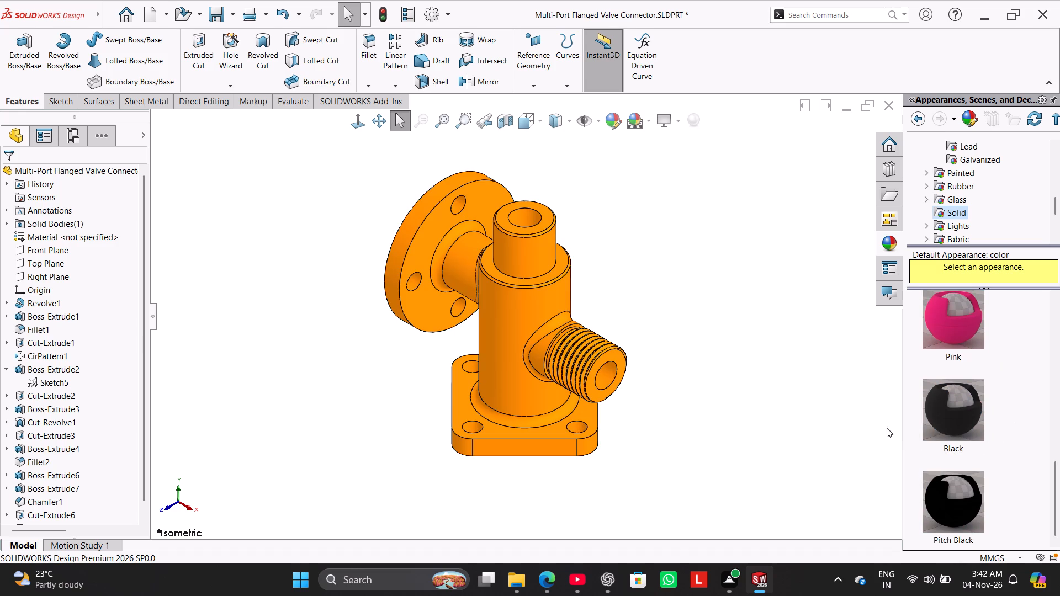
pyautogui.click(821, 384)
# Open the part's Orange appearance for editing and switch its colour values from RGB to HSV.
pyautogui.click(617, 114)
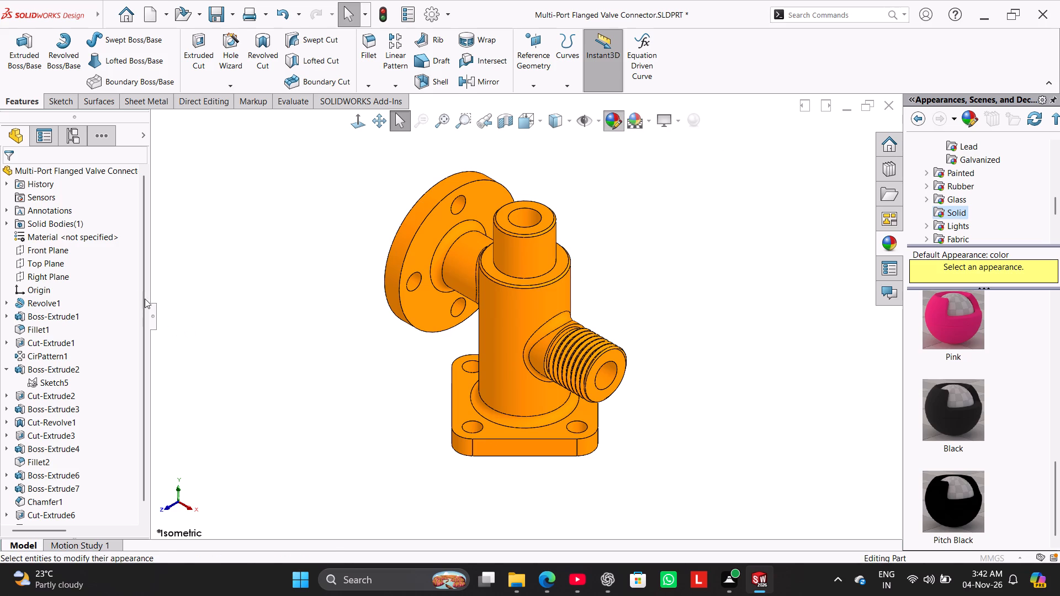
pyautogui.moveTo(145, 291); pyautogui.dragTo(151, 366)
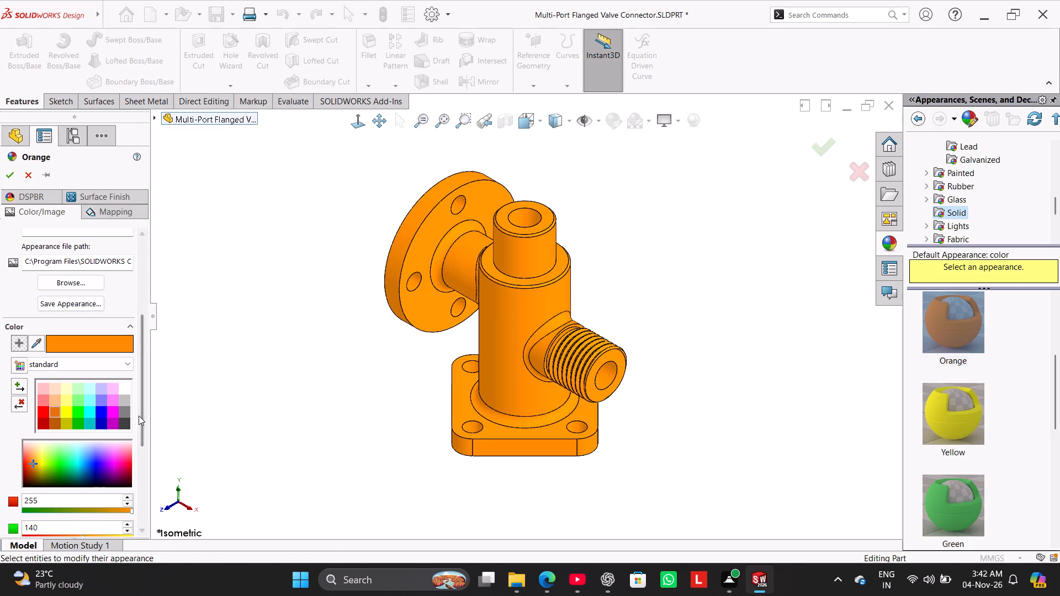
pyautogui.moveTo(143, 407); pyautogui.dragTo(144, 457)
pyautogui.click(103, 458)
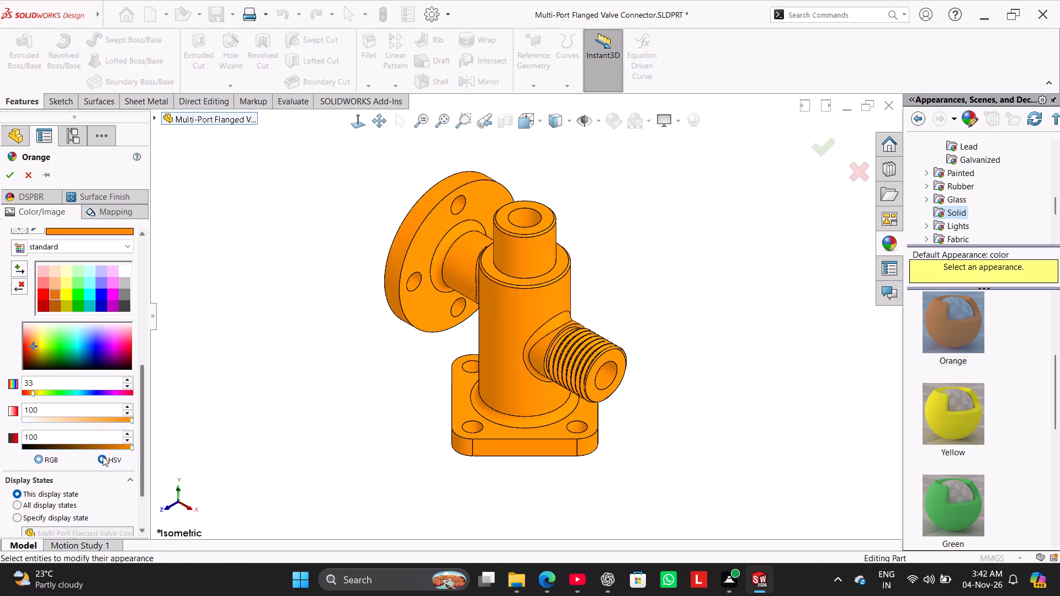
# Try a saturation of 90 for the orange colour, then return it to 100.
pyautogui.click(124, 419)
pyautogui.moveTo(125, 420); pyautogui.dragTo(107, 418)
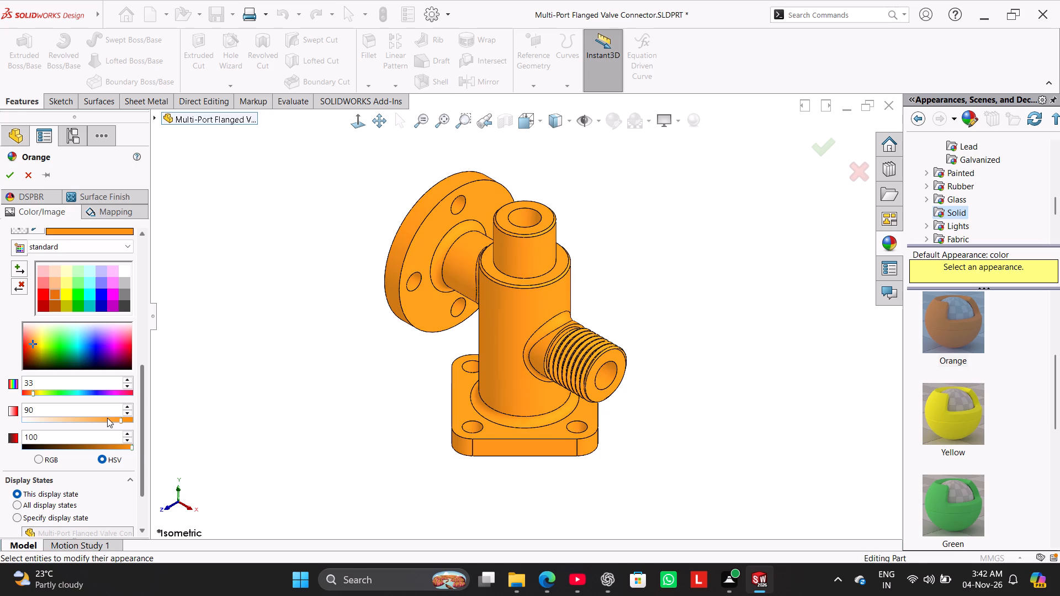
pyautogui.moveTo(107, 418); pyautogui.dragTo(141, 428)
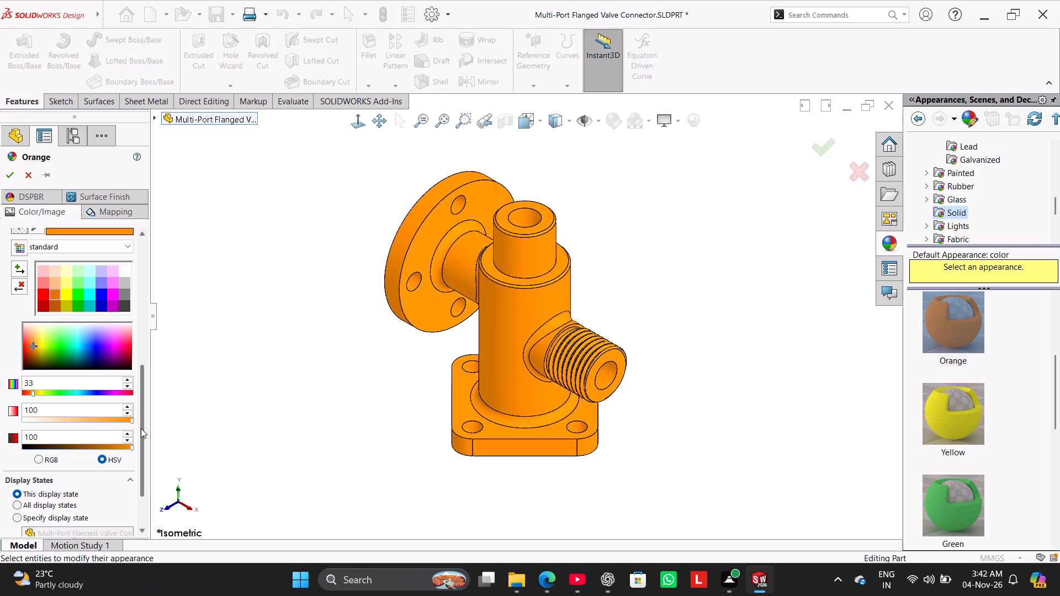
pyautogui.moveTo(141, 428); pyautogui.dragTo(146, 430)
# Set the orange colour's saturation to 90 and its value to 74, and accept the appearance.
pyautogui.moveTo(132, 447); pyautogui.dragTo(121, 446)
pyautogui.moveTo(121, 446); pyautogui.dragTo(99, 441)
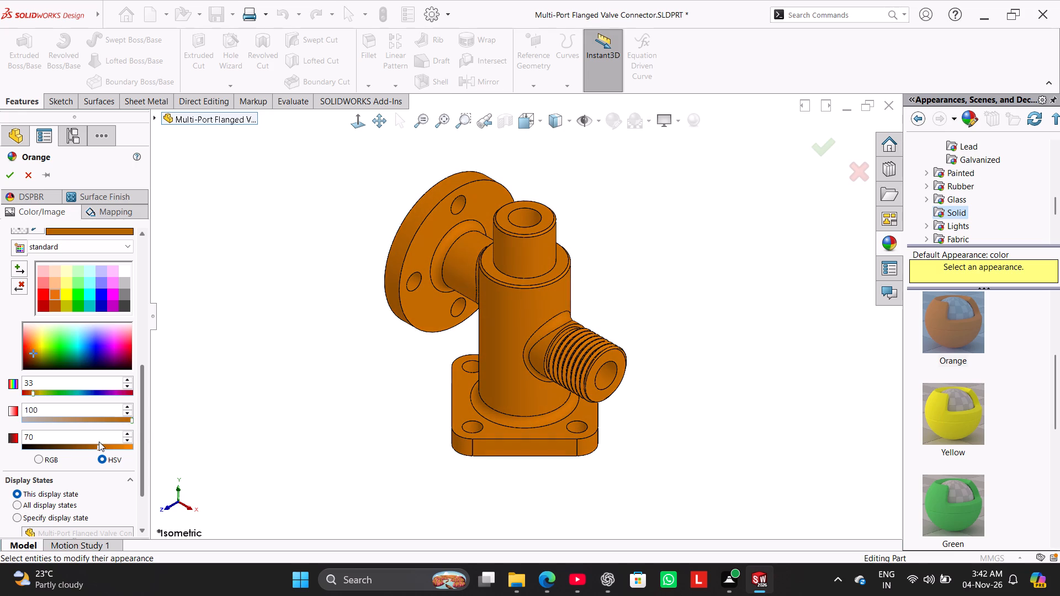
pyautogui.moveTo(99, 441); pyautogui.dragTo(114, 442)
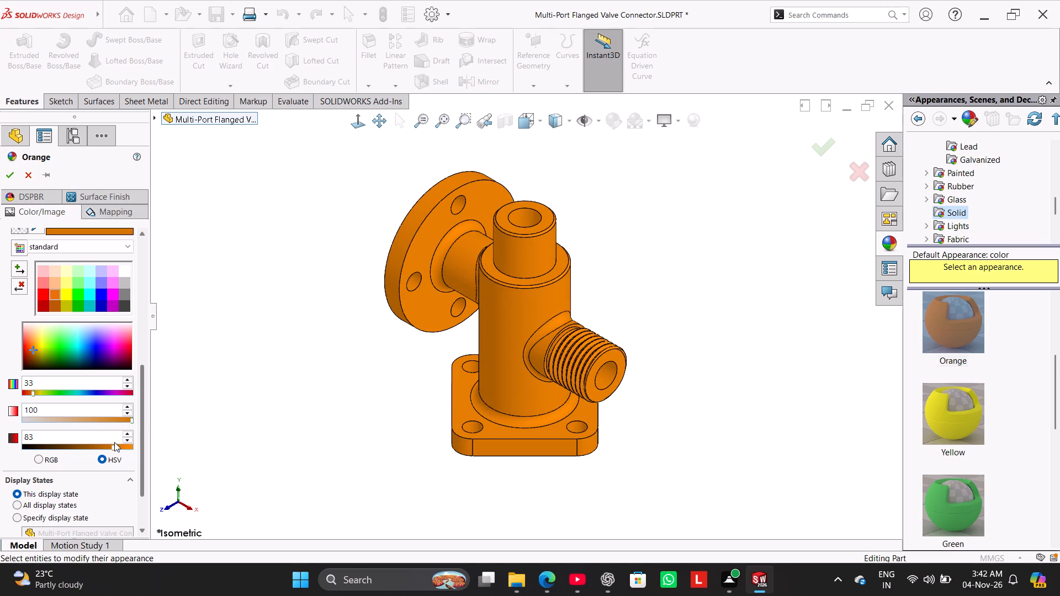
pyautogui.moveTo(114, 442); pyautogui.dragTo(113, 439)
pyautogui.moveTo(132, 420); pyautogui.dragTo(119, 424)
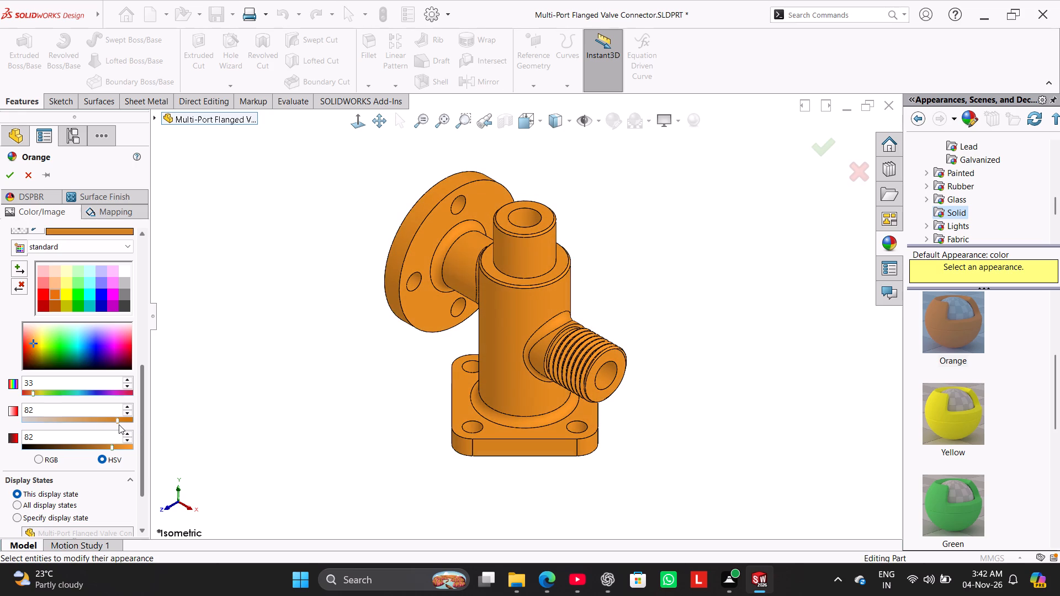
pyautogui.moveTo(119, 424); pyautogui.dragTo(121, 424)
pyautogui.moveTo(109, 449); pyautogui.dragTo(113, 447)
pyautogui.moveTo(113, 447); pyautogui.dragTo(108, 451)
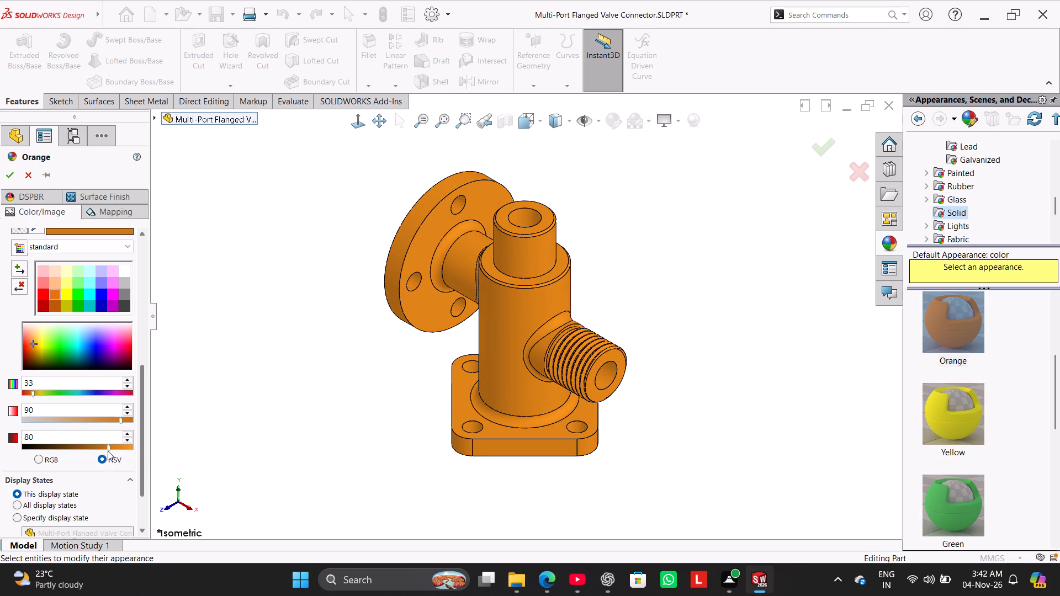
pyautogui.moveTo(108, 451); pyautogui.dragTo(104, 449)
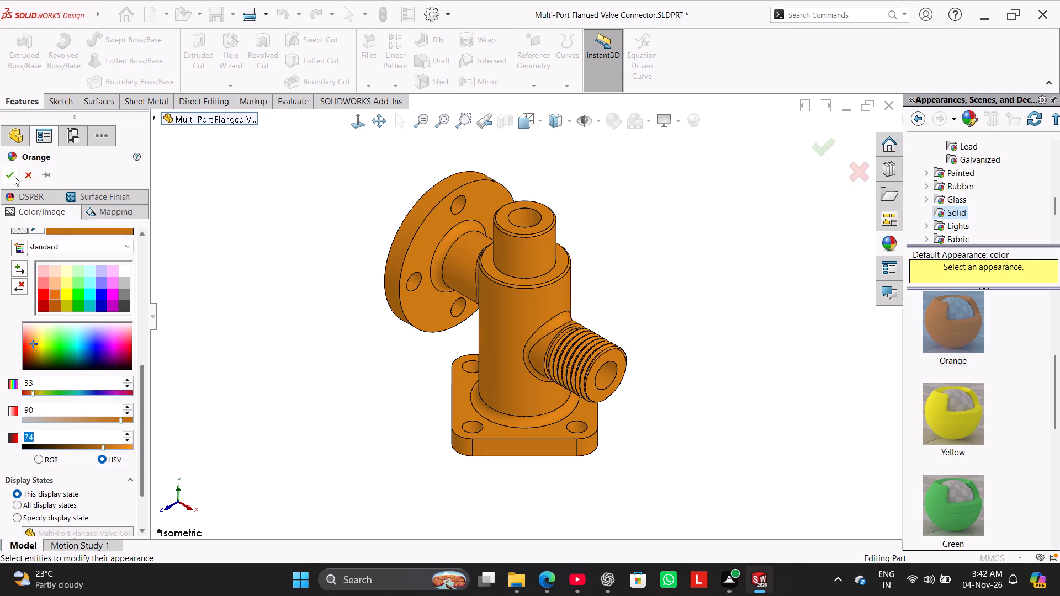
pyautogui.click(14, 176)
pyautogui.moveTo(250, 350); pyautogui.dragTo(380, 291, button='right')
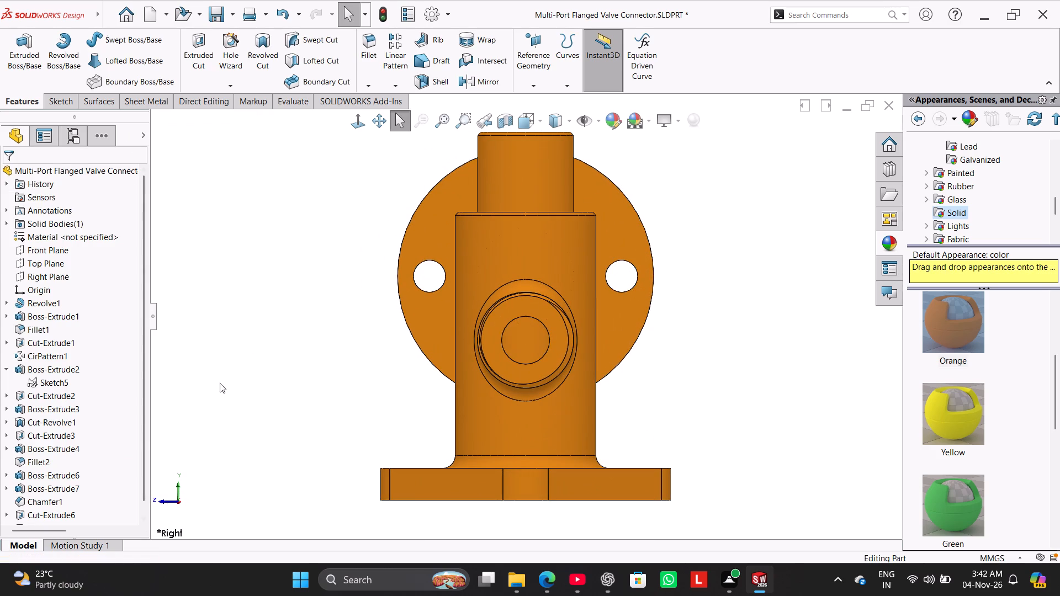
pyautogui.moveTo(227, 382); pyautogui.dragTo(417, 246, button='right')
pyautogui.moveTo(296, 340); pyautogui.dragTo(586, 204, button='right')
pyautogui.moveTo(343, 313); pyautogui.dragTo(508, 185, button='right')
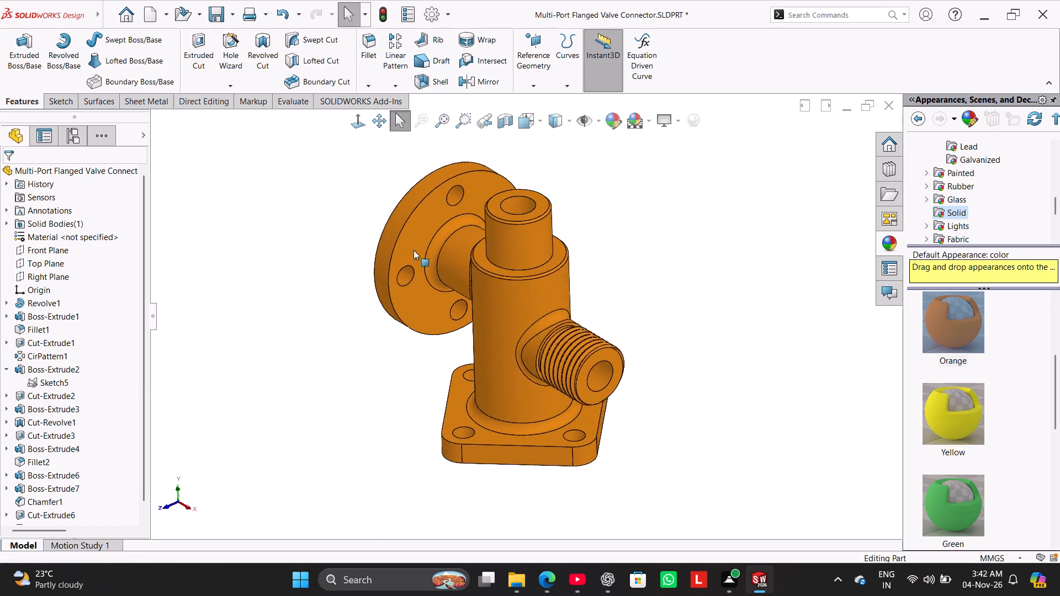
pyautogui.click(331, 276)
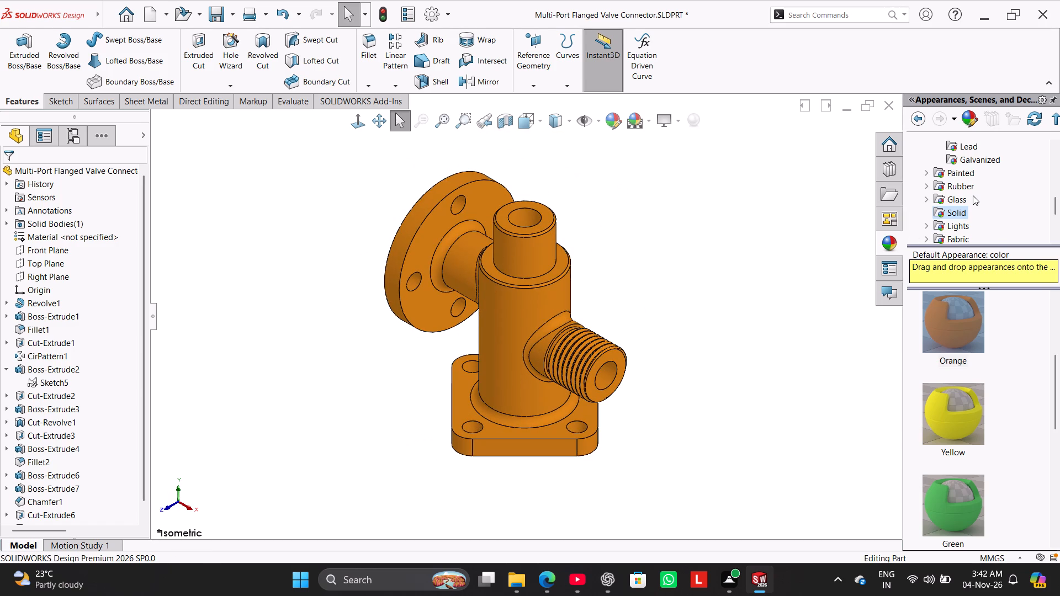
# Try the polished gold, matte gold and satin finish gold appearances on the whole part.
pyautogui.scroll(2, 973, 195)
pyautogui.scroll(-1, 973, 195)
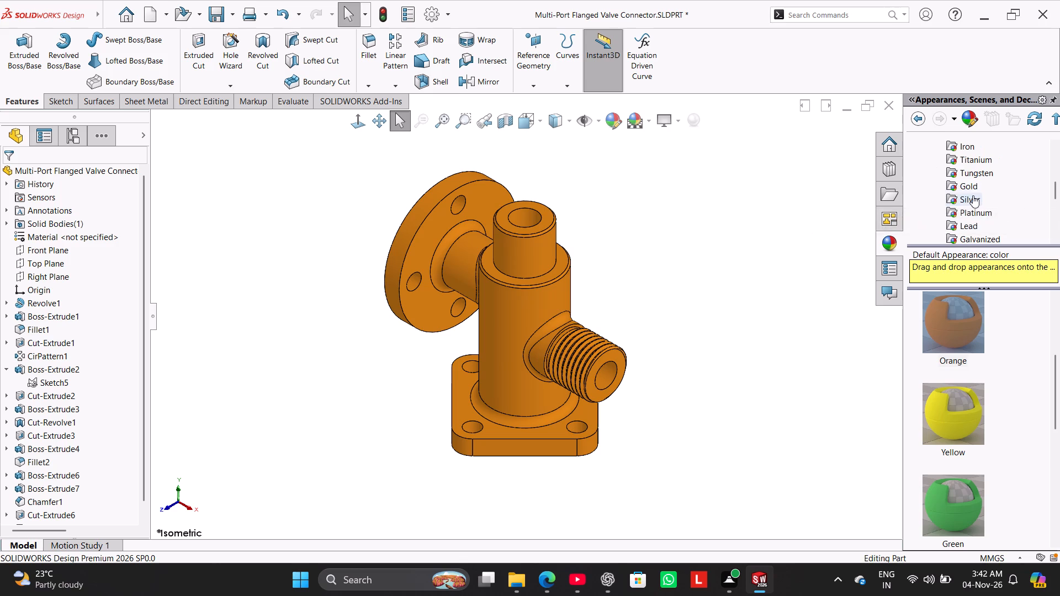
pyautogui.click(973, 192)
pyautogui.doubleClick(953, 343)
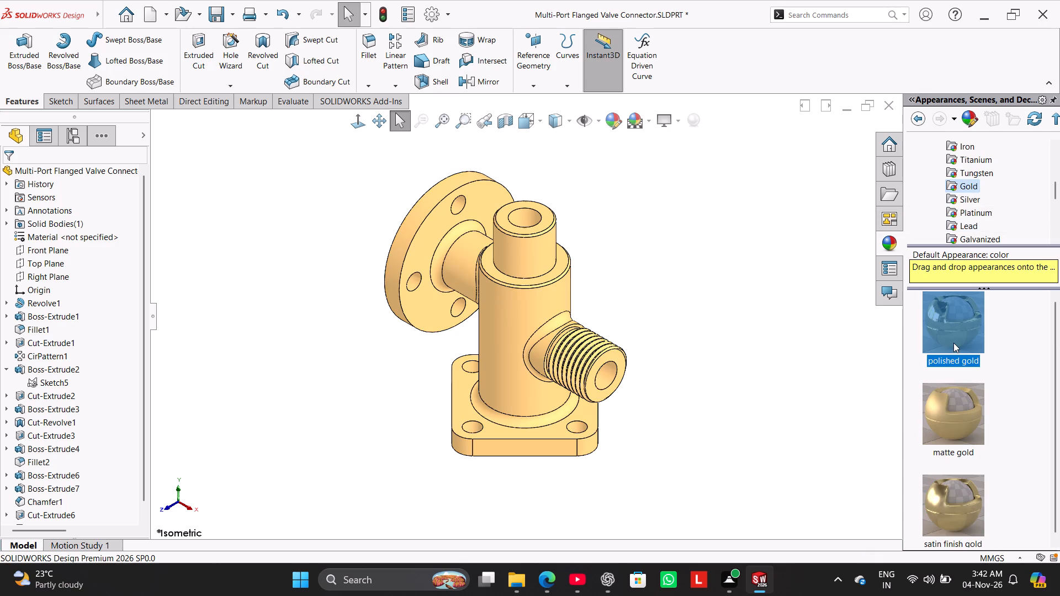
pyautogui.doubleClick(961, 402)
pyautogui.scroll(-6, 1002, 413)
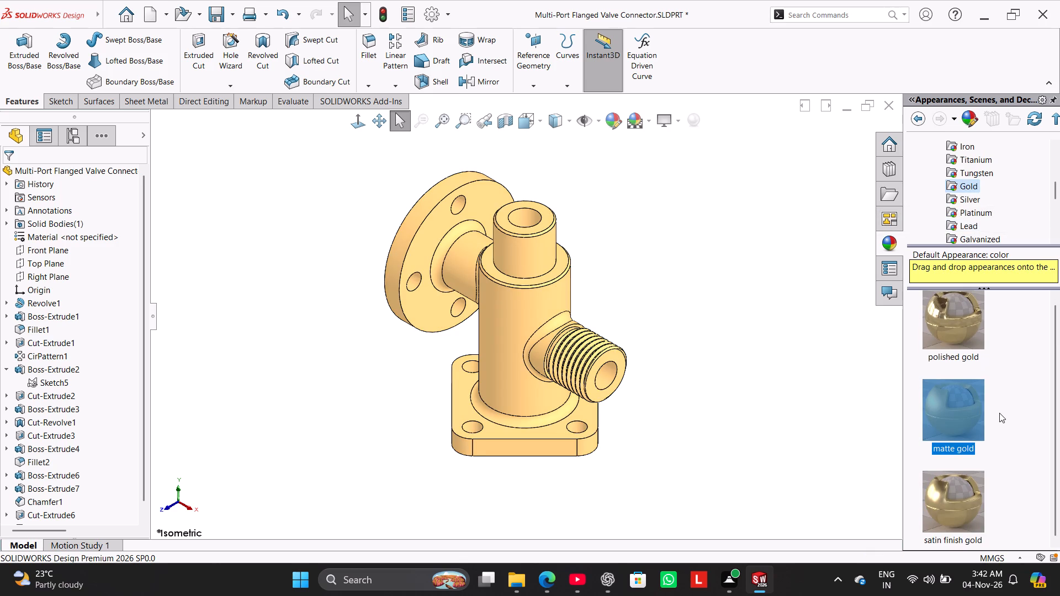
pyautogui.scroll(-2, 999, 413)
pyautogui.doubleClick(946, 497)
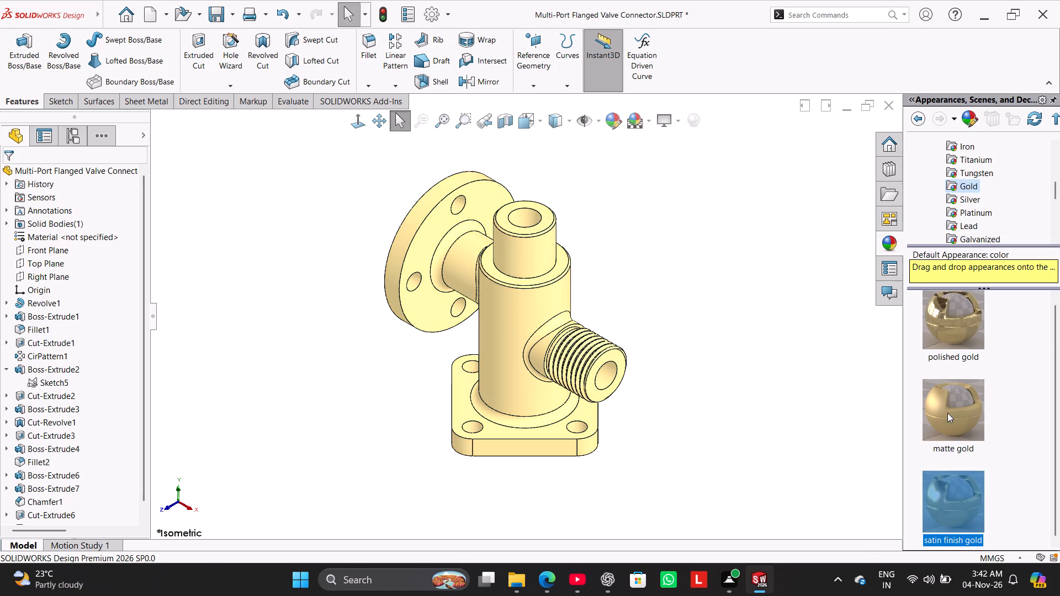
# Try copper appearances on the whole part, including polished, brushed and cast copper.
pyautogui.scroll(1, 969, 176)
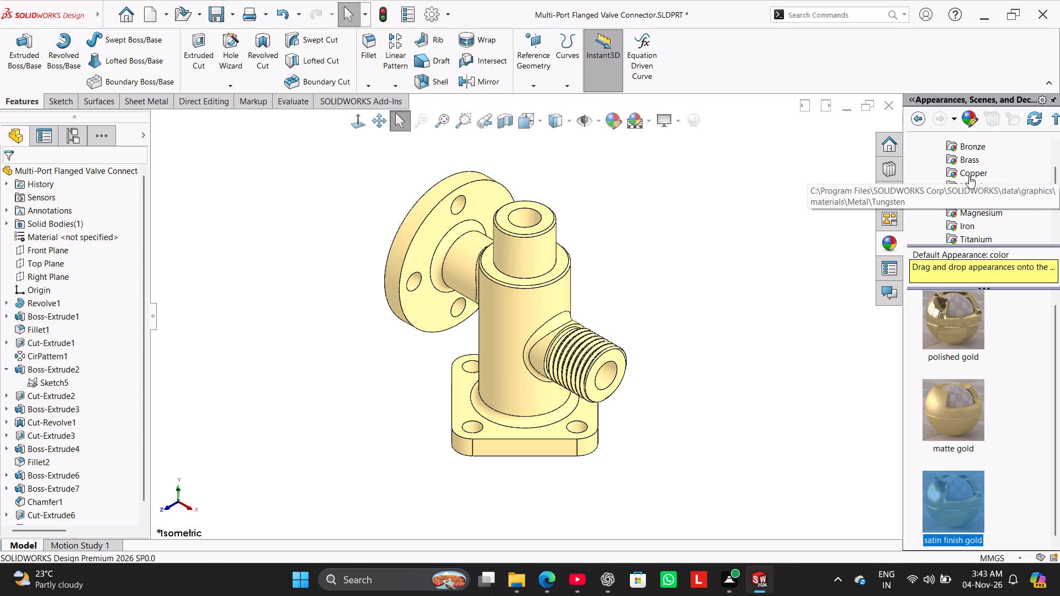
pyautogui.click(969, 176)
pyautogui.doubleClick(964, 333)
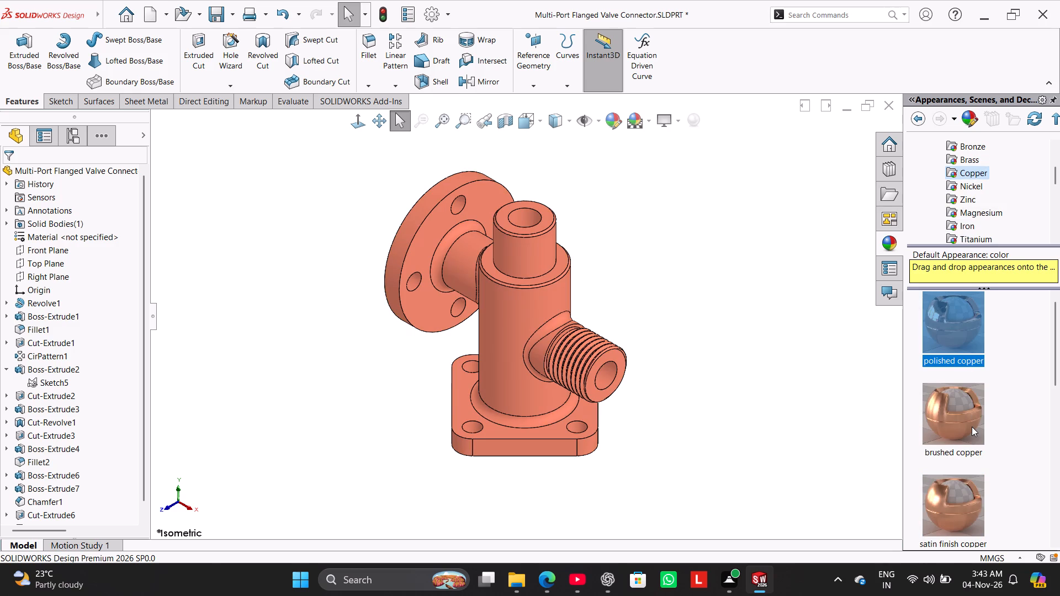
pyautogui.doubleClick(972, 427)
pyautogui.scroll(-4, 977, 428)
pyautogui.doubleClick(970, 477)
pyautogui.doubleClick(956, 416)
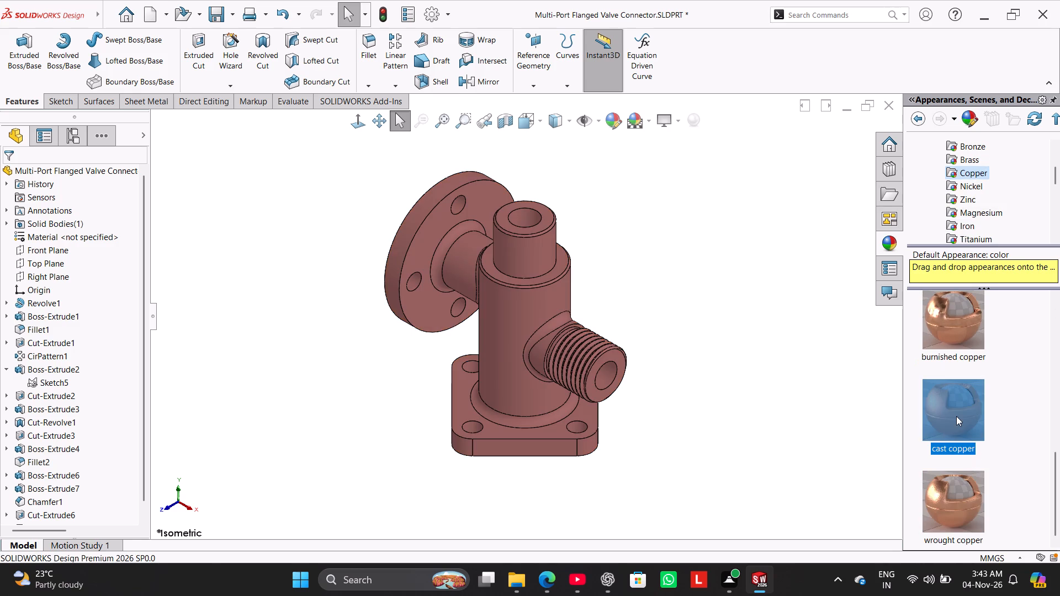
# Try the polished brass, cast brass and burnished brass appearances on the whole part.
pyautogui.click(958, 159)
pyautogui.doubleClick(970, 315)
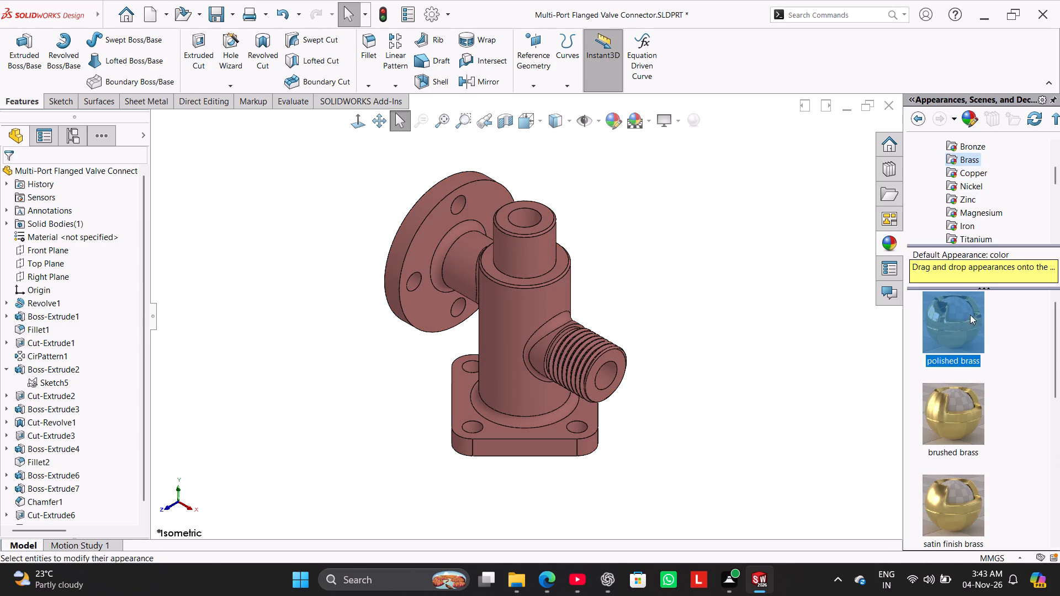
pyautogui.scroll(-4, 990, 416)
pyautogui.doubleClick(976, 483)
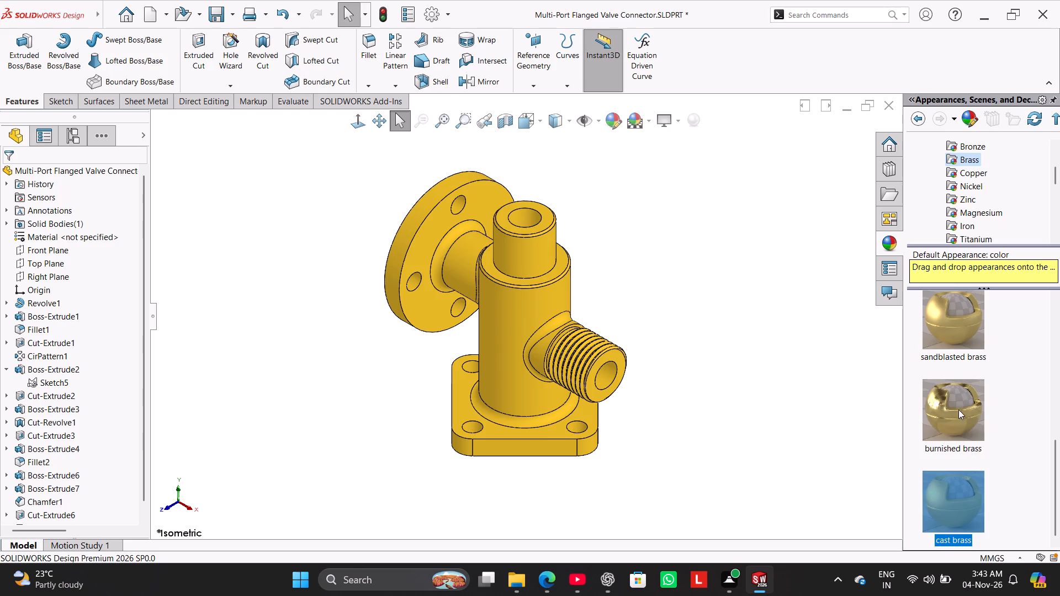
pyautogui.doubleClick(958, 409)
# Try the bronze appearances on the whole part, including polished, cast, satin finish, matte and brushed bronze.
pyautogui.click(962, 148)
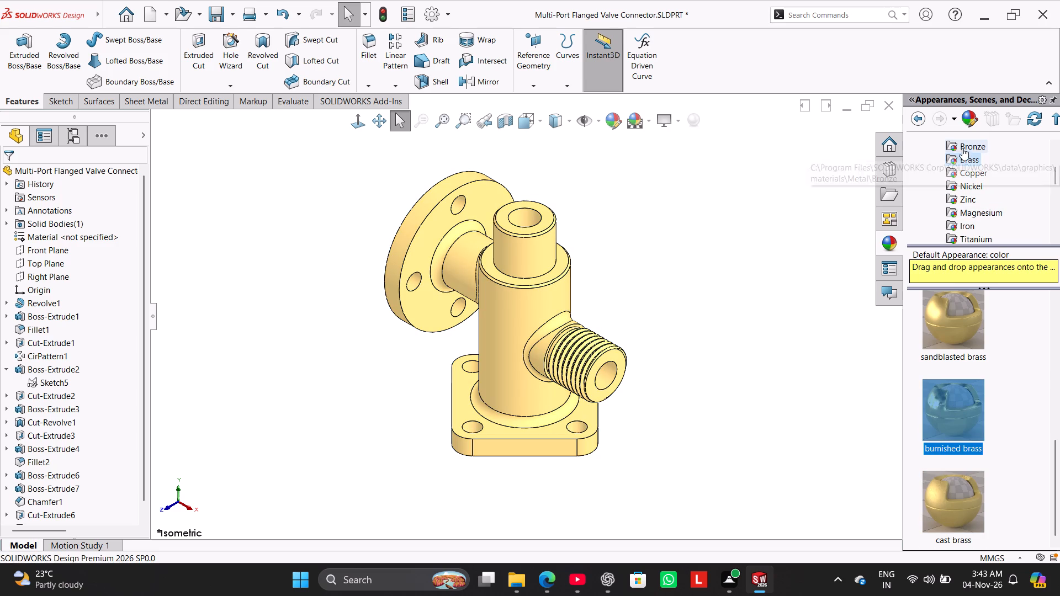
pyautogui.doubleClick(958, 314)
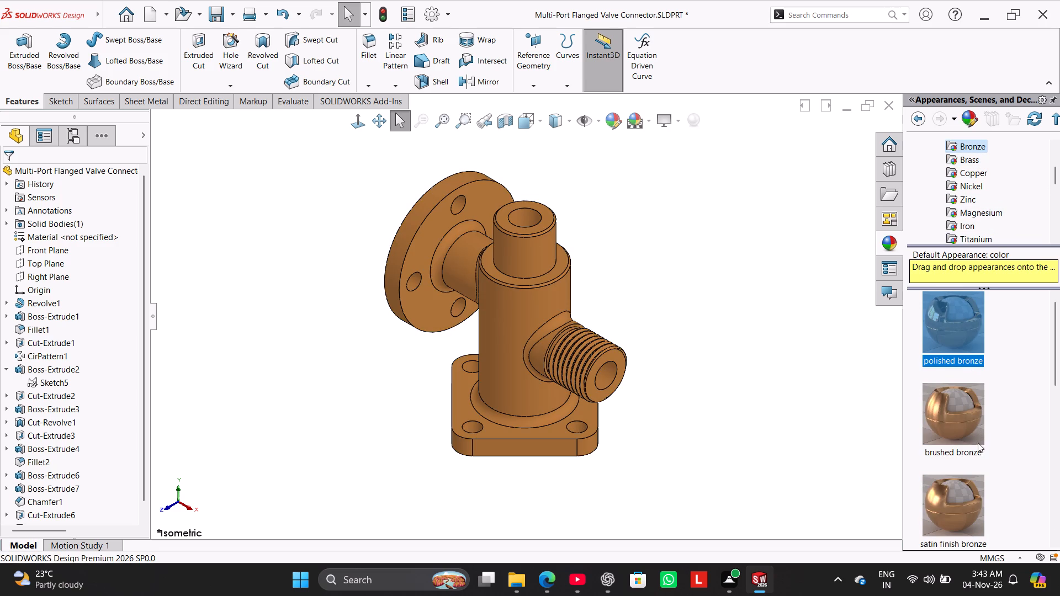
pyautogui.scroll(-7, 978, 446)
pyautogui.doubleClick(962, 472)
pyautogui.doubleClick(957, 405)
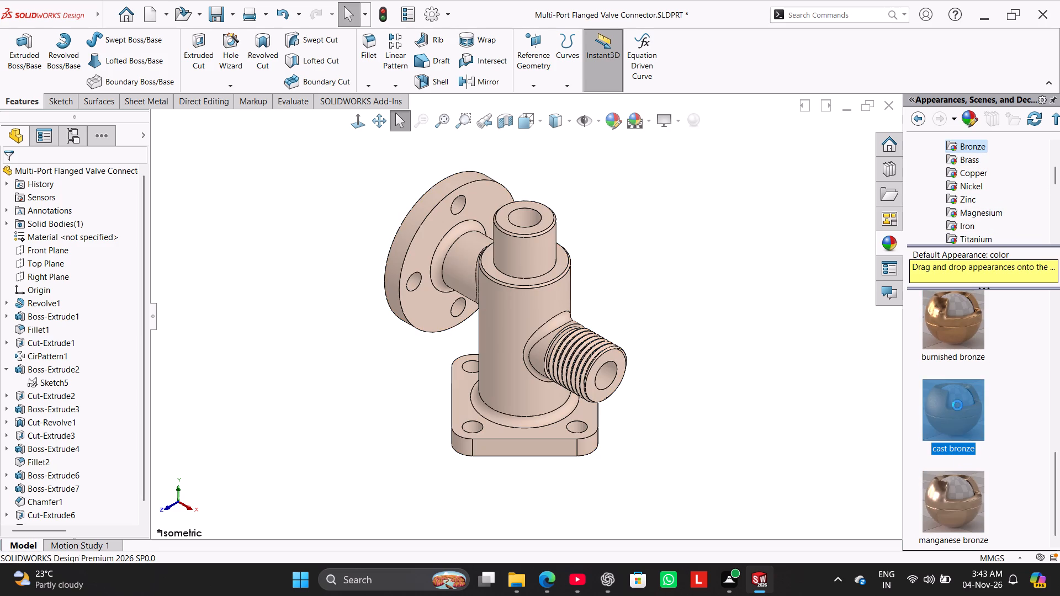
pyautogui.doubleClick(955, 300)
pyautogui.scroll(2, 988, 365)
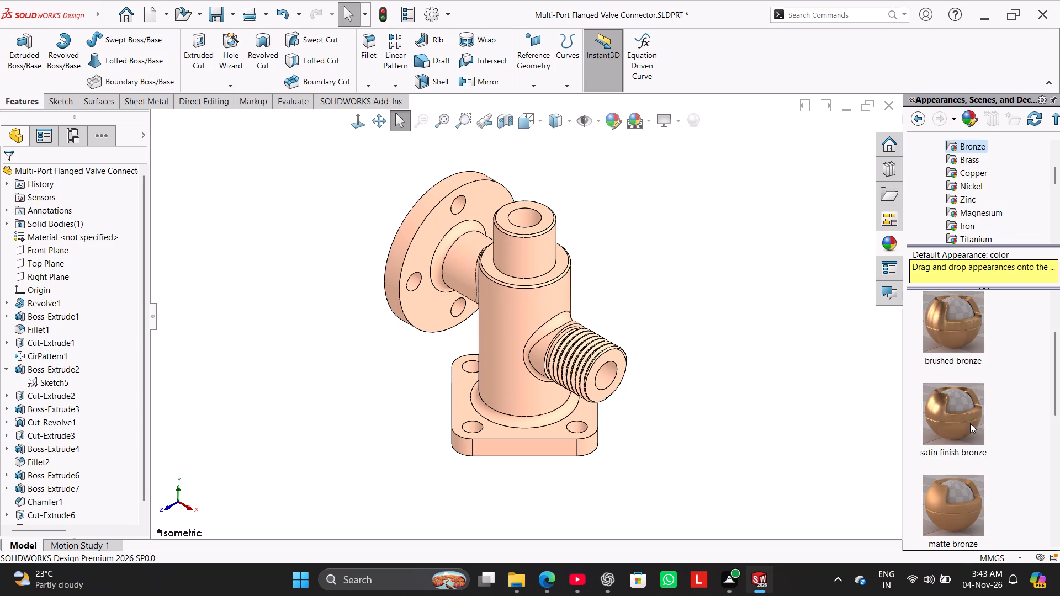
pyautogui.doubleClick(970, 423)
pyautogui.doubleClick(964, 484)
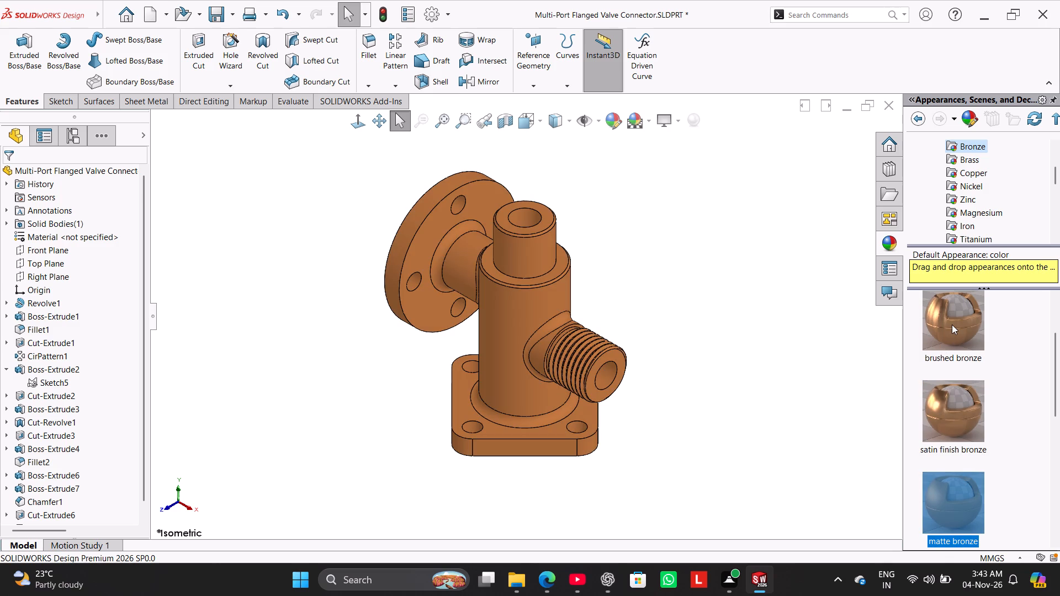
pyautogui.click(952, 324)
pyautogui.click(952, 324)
# Apply the matte bronze appearance to the whole part.
pyautogui.doubleClick(974, 500)
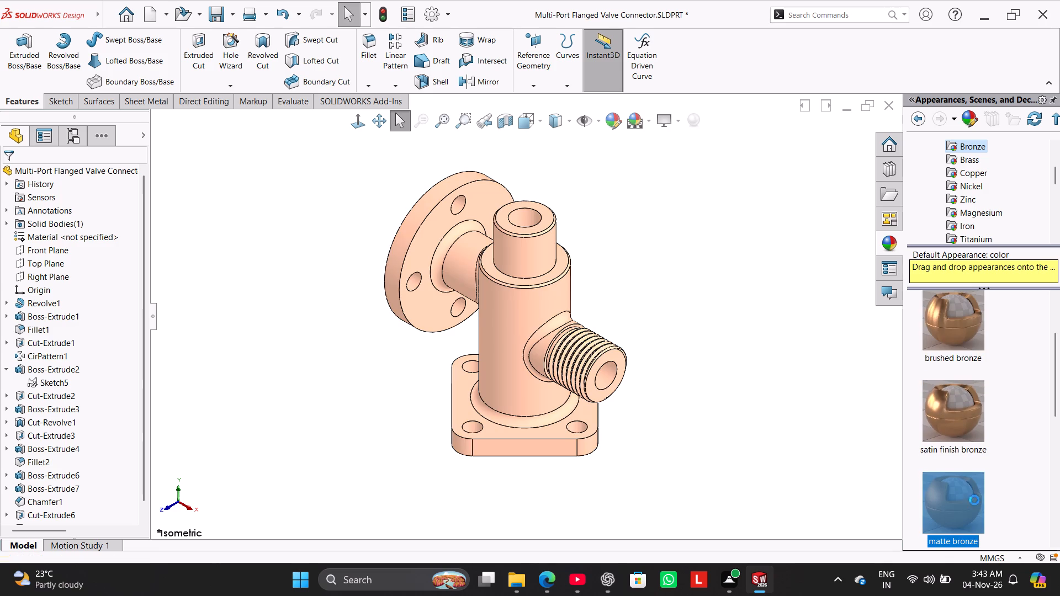
pyautogui.moveTo(749, 380); pyautogui.dragTo(807, 417, button='middle')
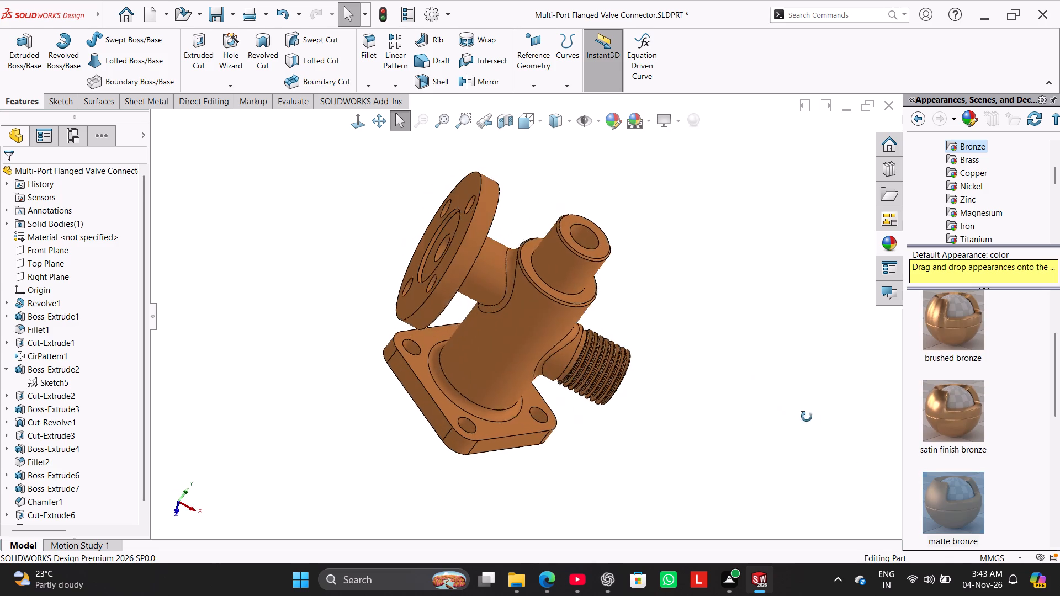
pyautogui.moveTo(807, 417); pyautogui.dragTo(790, 385, button='middle')
pyautogui.moveTo(767, 425); pyautogui.dragTo(828, 320, button='right')
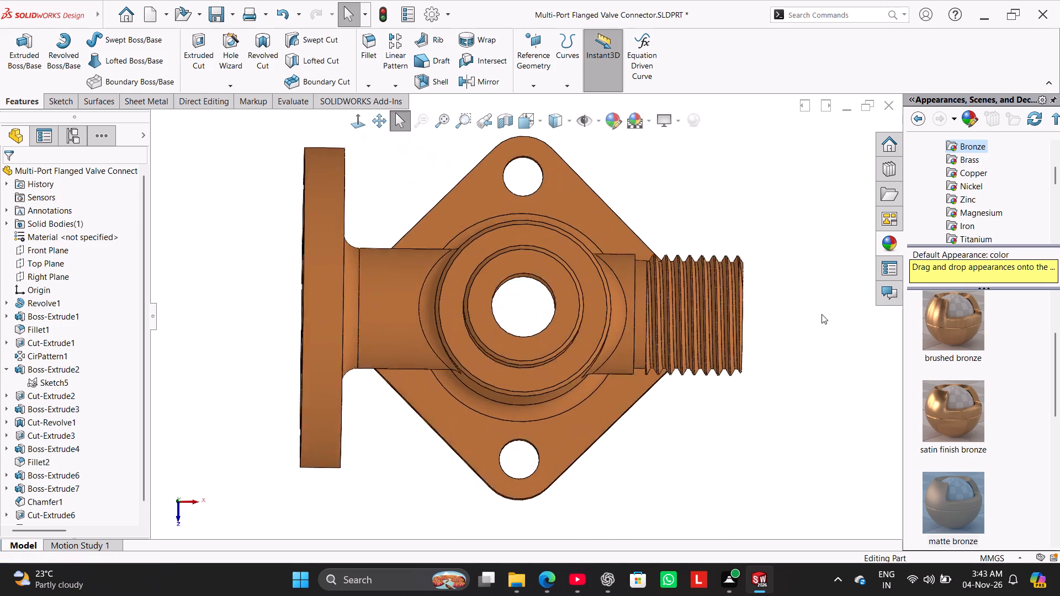
pyautogui.moveTo(734, 429); pyautogui.dragTo(888, 248, button='right')
pyautogui.click(743, 267)
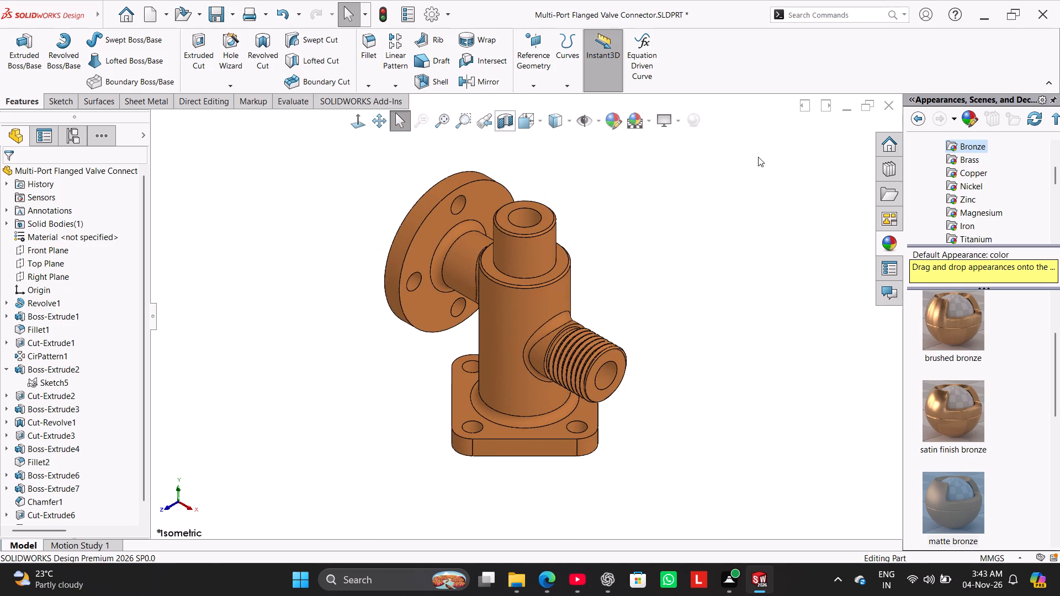
# Collapse the appearance library back to its top-level Appearances, Scenes and Decals categories.
pyautogui.click(893, 244)
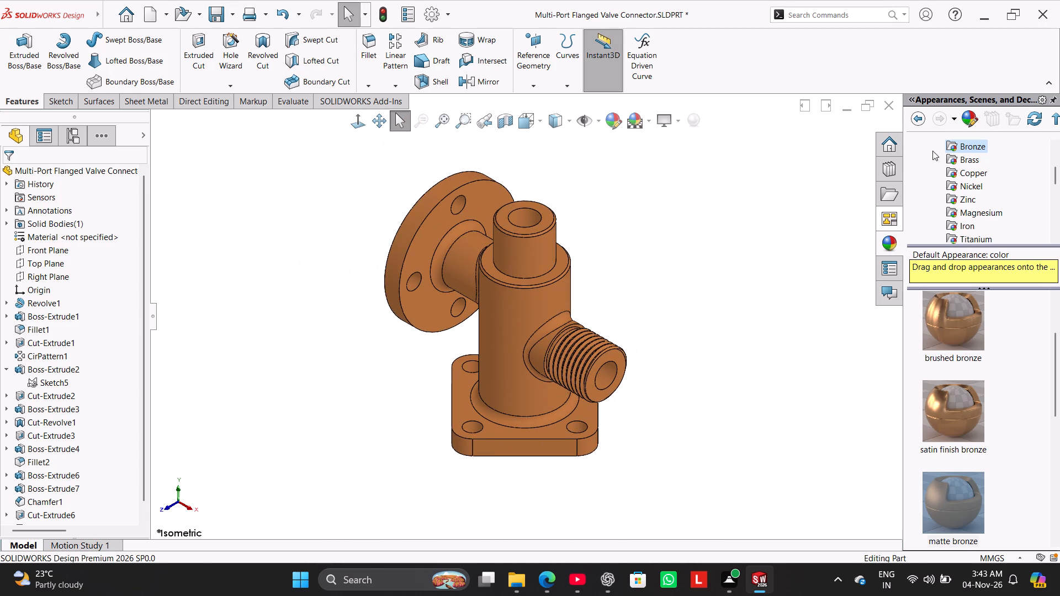
pyautogui.tripleClick(913, 121)
pyautogui.doubleClick(913, 121)
pyautogui.tripleClick(913, 121)
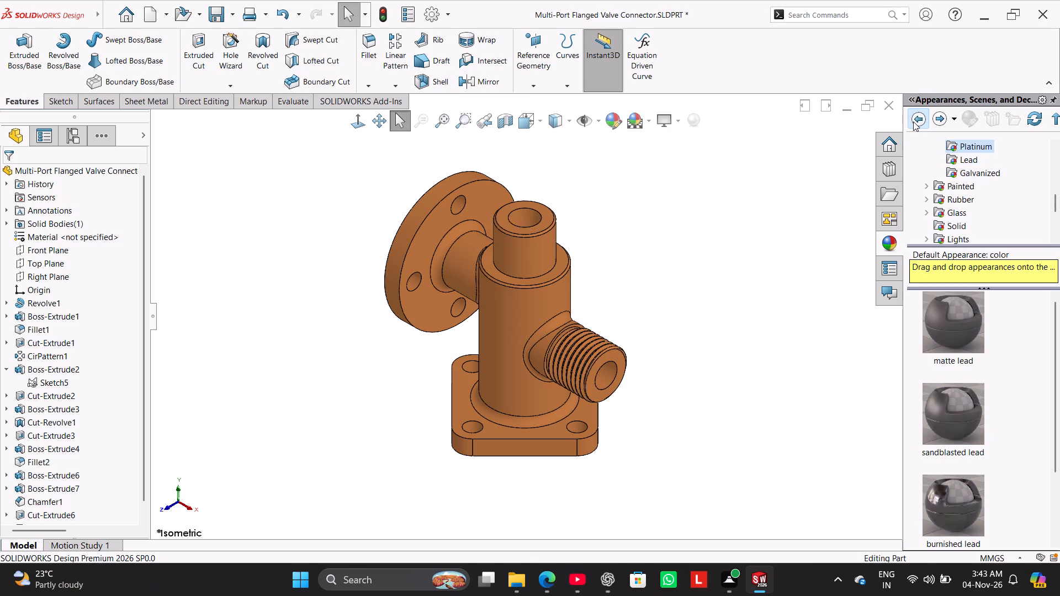
pyautogui.tripleClick(913, 121)
pyautogui.tripleClick(913, 121)
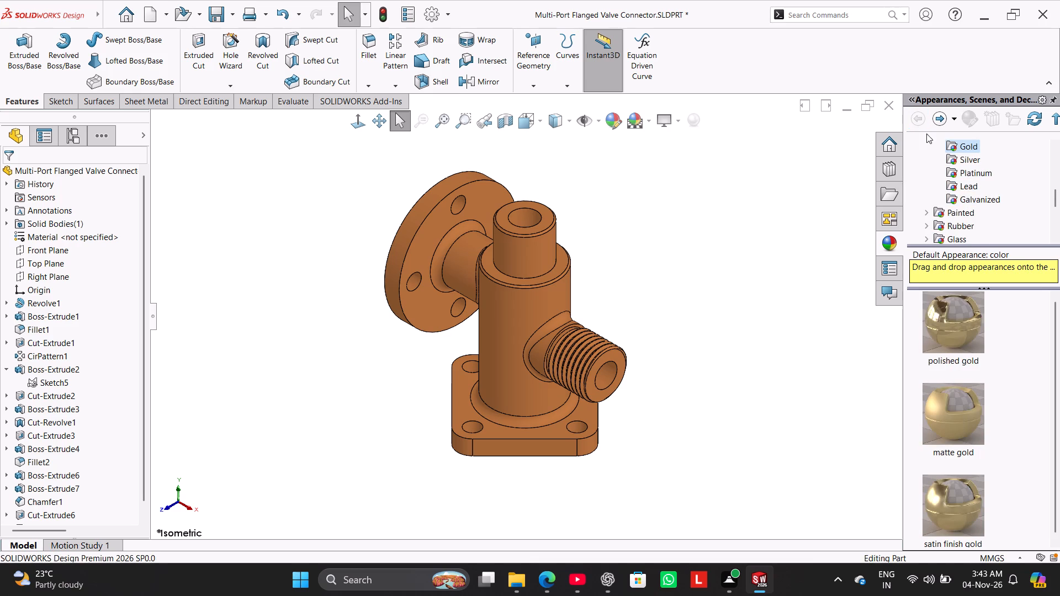
pyautogui.scroll(7, 941, 166)
pyautogui.click(919, 143)
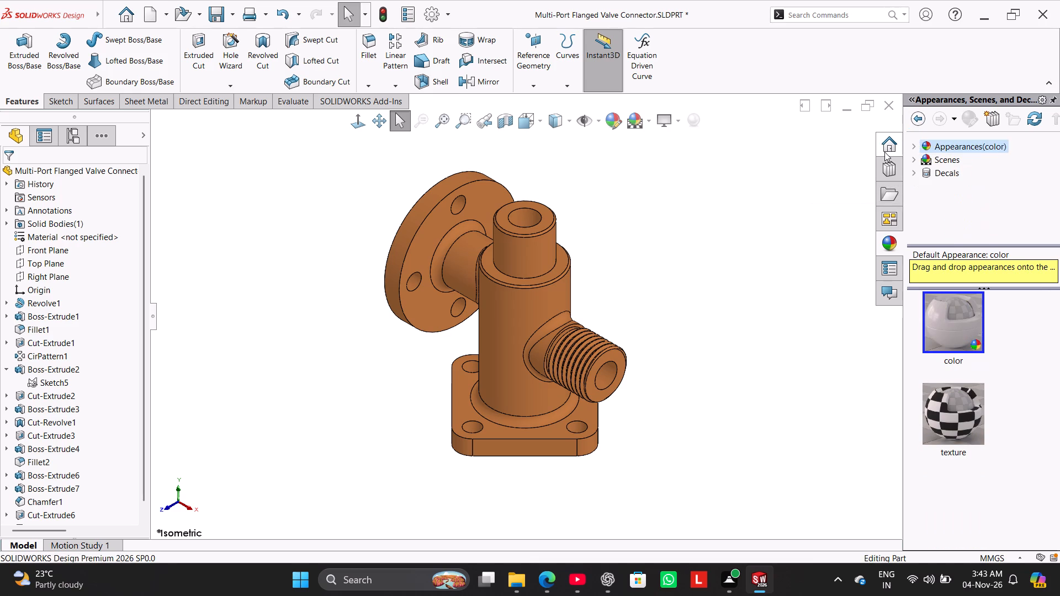
# Save the part as Multi-Port Flanged Valve Connector.SLDPRT in the Worked folder, overwriting the existing file.
pyautogui.click(230, 14)
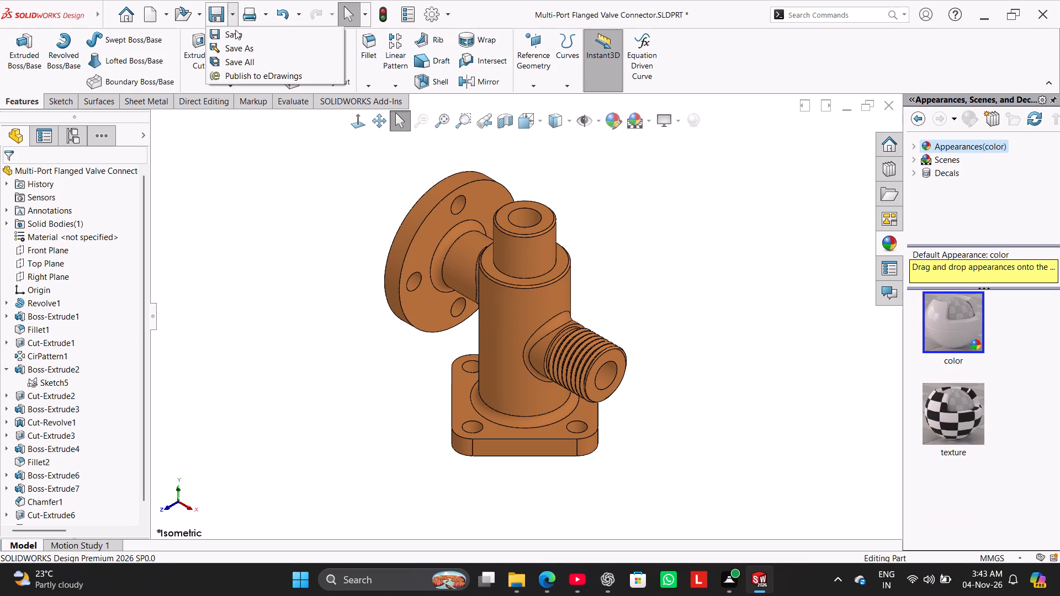
pyautogui.click(244, 42)
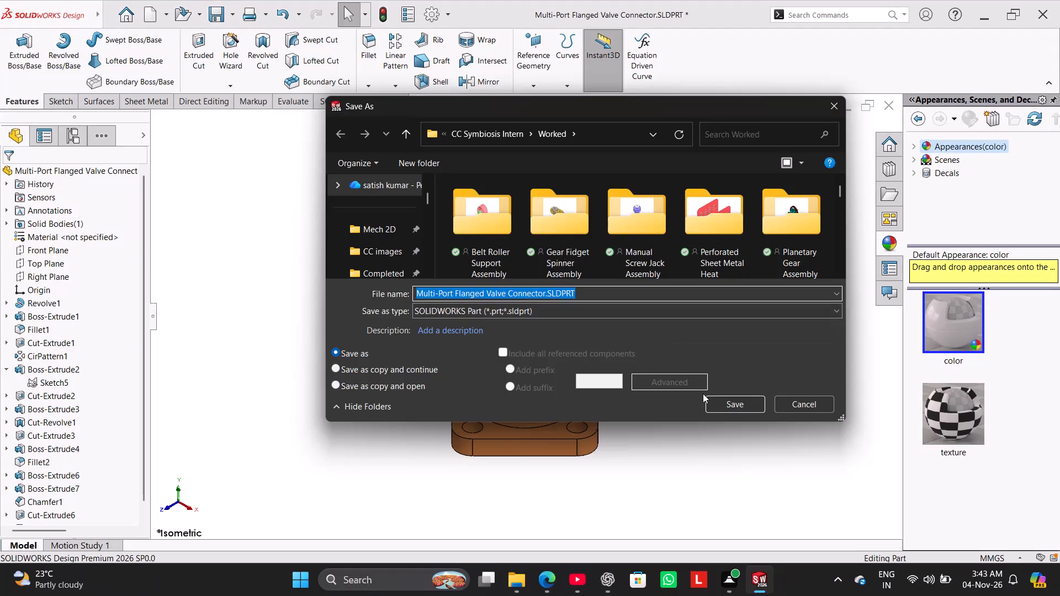
pyautogui.click(724, 402)
pyautogui.click(582, 291)
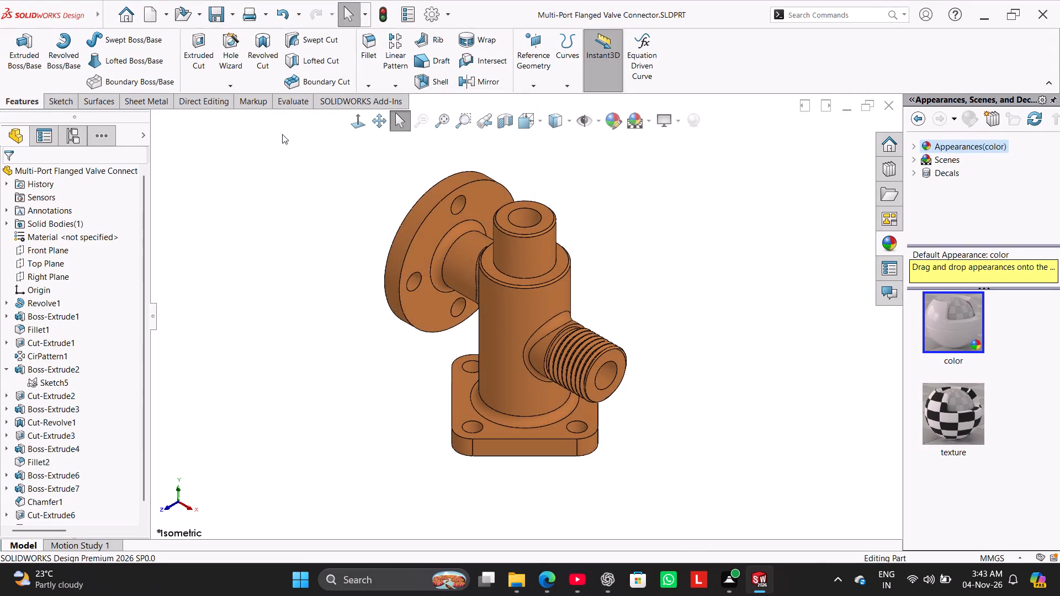
# Save a PDF copy of the part as Multi-Port Flanged Valve Connector.pdf in the Worked folder.
pyautogui.click(233, 17)
pyautogui.click(241, 44)
pyautogui.click(619, 306)
pyautogui.click(601, 103)
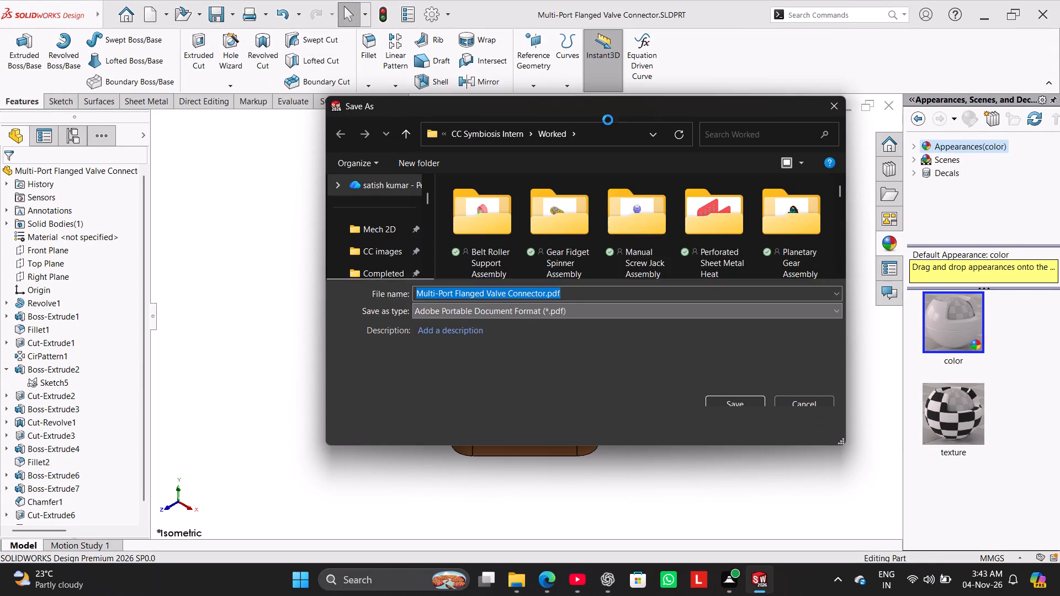
pyautogui.click(736, 430)
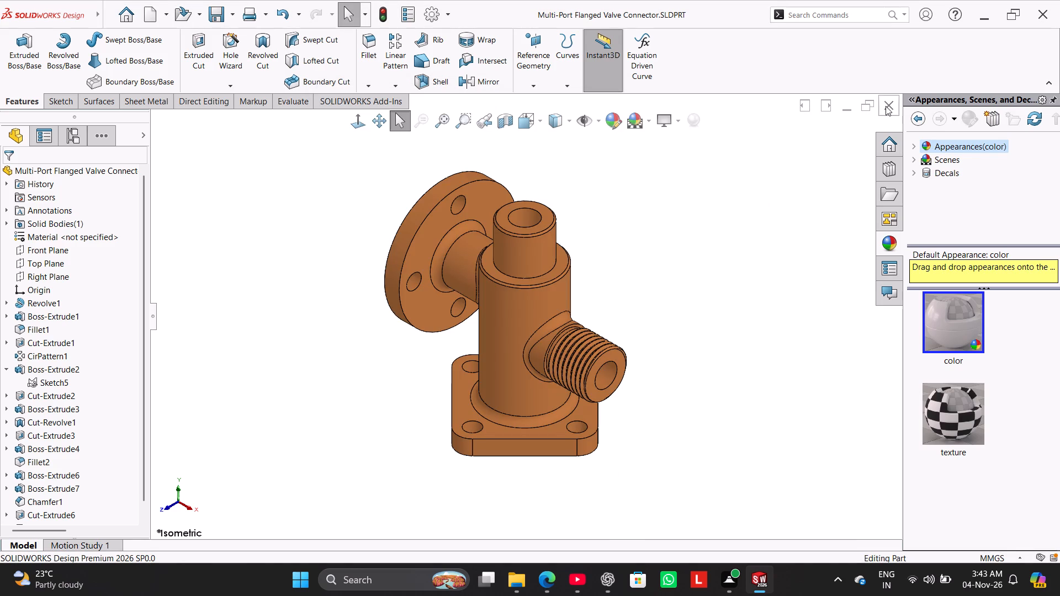
# Close the Multi-Port Flanged Valve Connector part document.
pyautogui.click(886, 106)
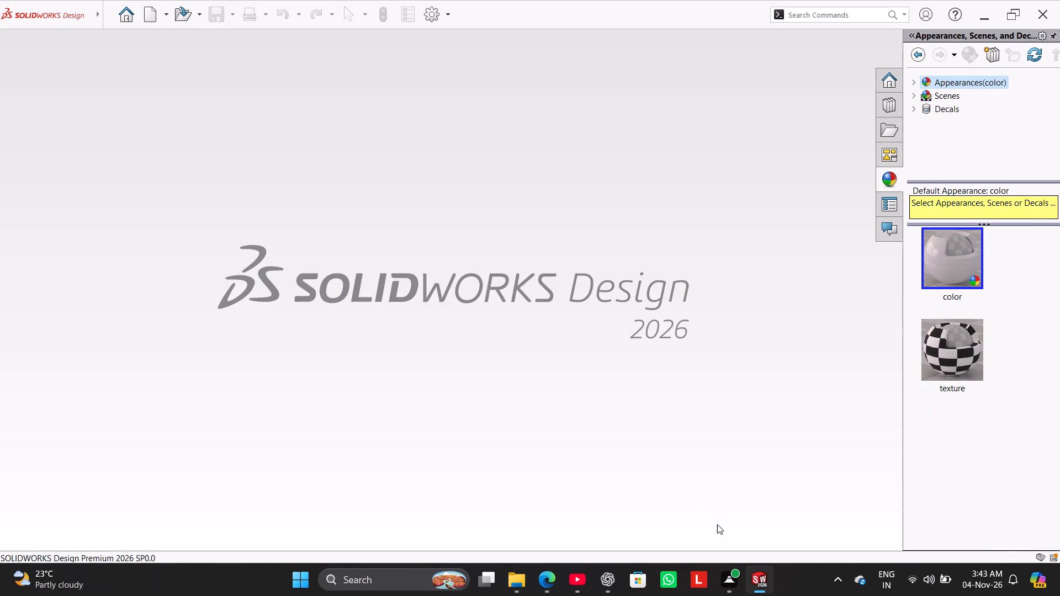